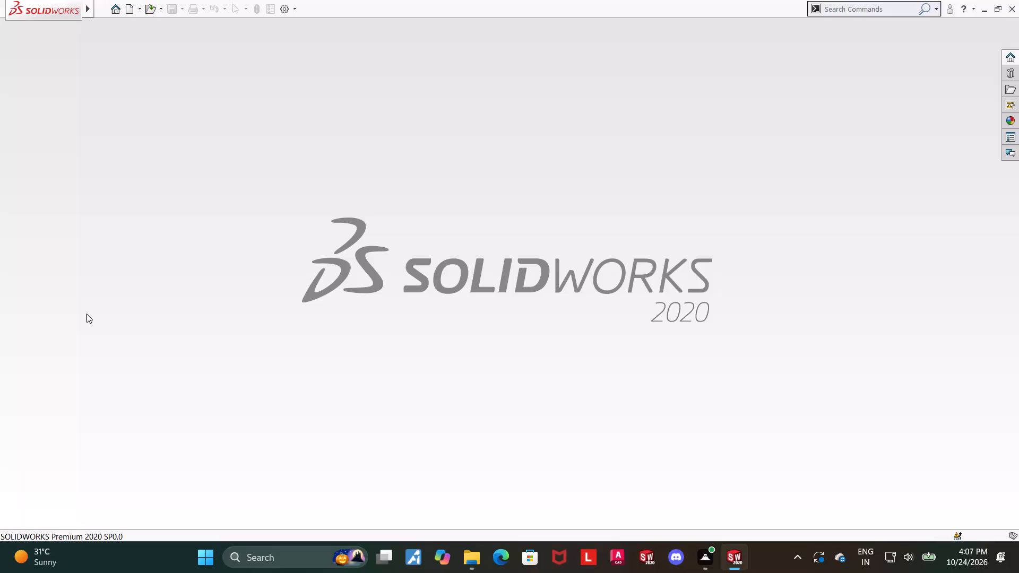
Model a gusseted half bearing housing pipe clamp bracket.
Create a new part document.
{"action": "left_click", "coordinate": [125, 12]}
{"action": "triple_click", "coordinate": [230, 242]}
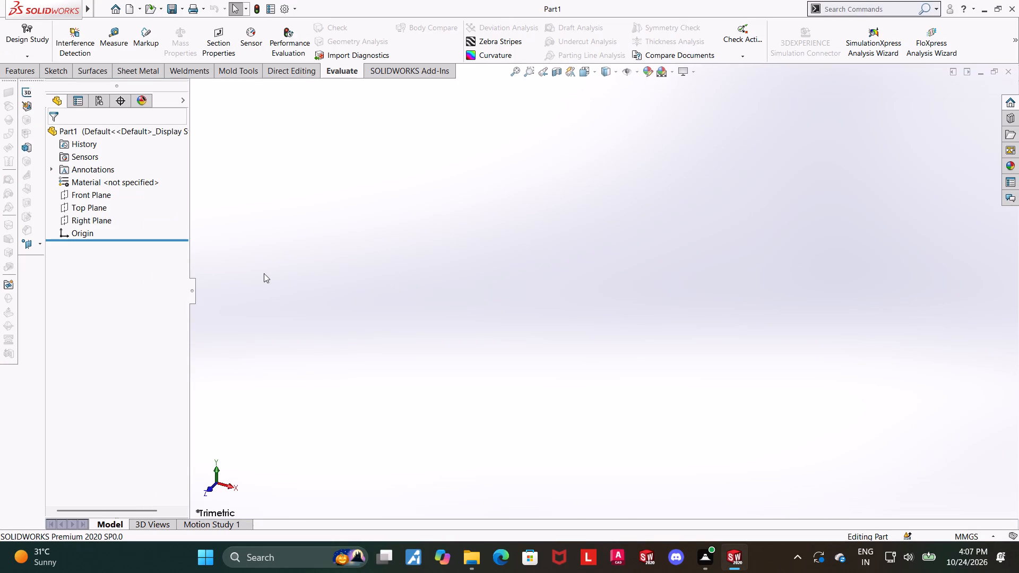
On the Front Plane, sketch a closed arch with two baseline segments about 73 mm long, short vertical sides and a top arc of about 73 mm radius.
{"action": "left_click", "coordinate": [38, 77]}
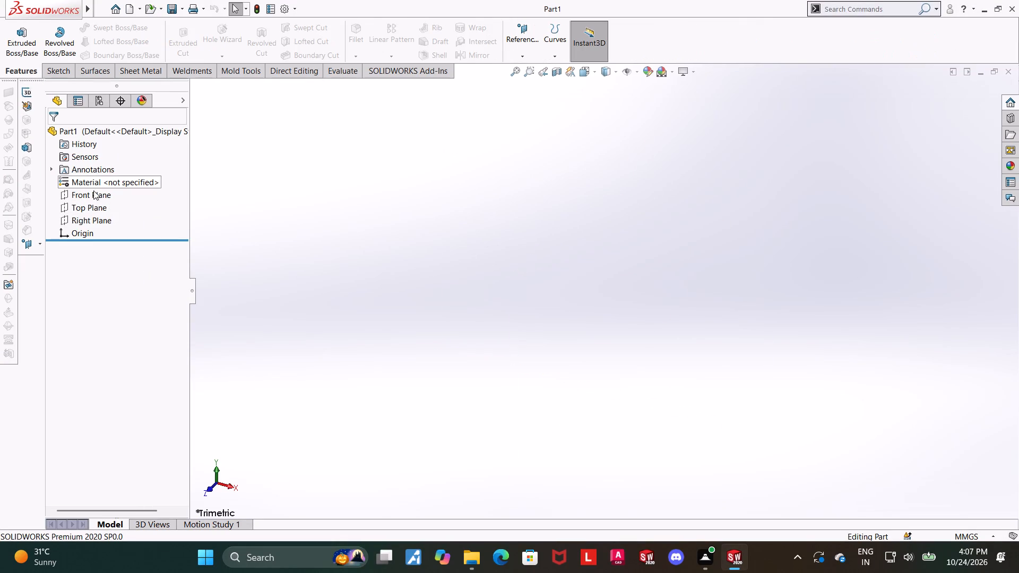
{"action": "left_click", "coordinate": [92, 198]}
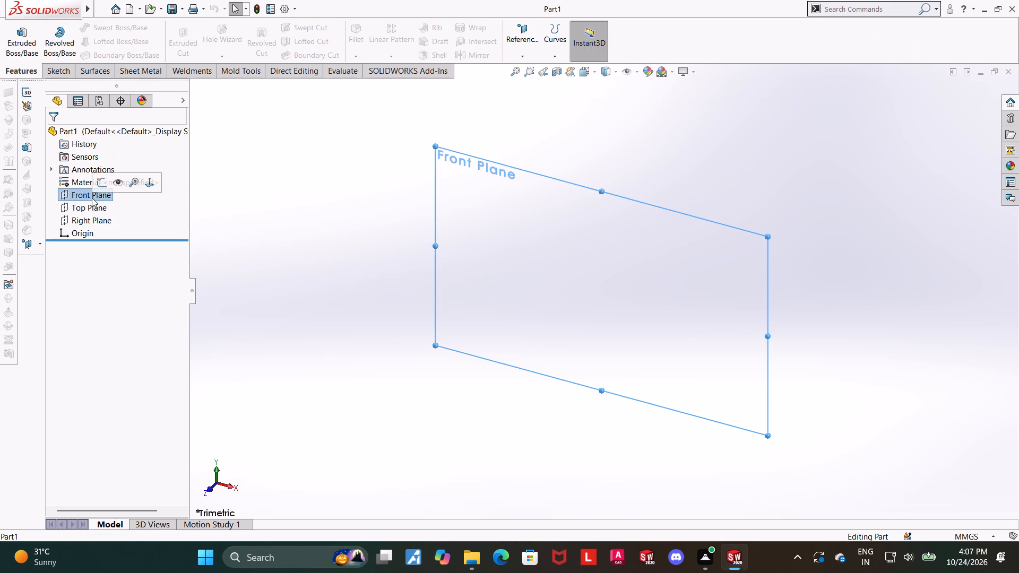
{"action": "left_click", "coordinate": [99, 186]}
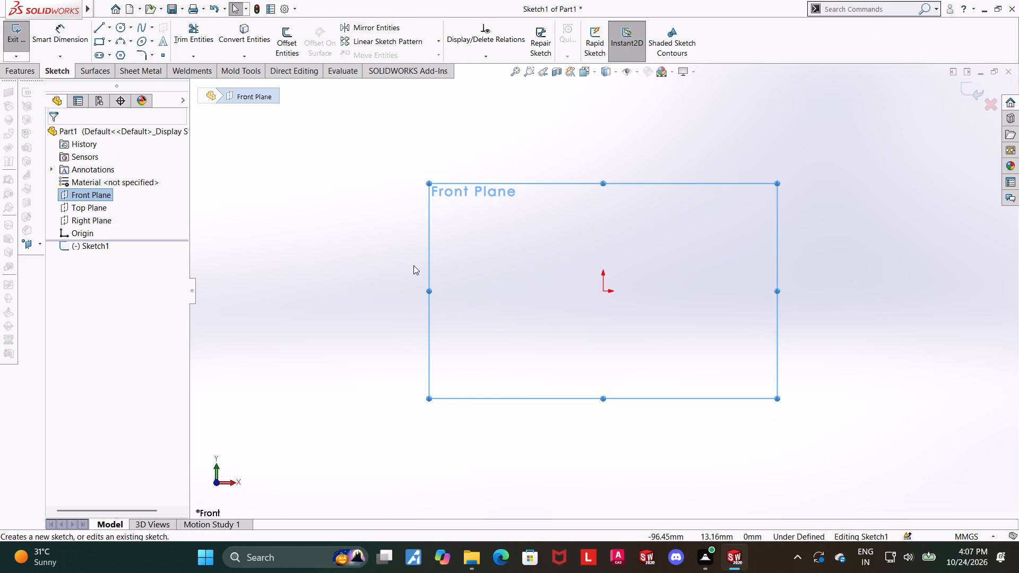
{"action": "left_click", "coordinate": [101, 29]}
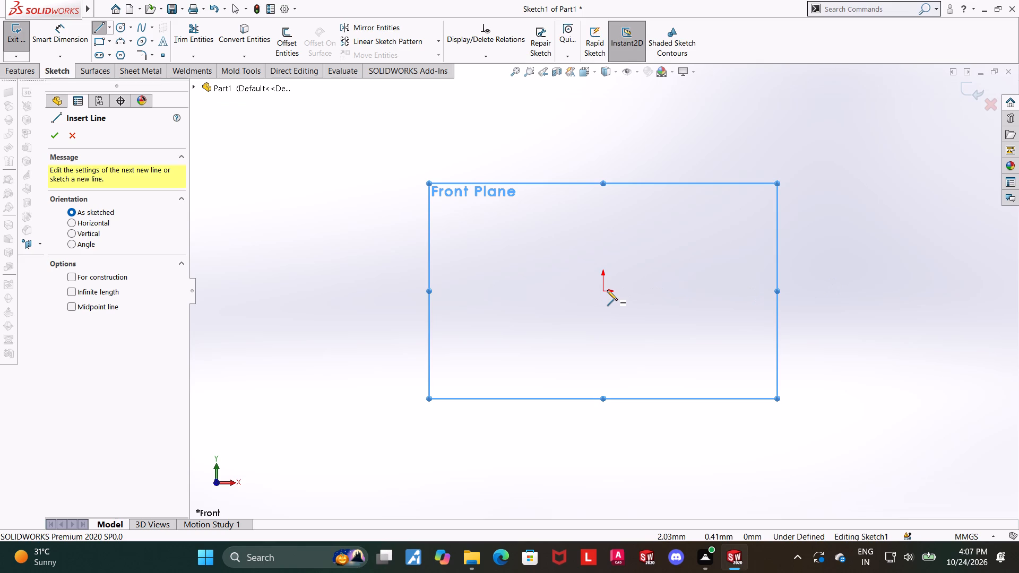
{"action": "left_click", "coordinate": [607, 290]}
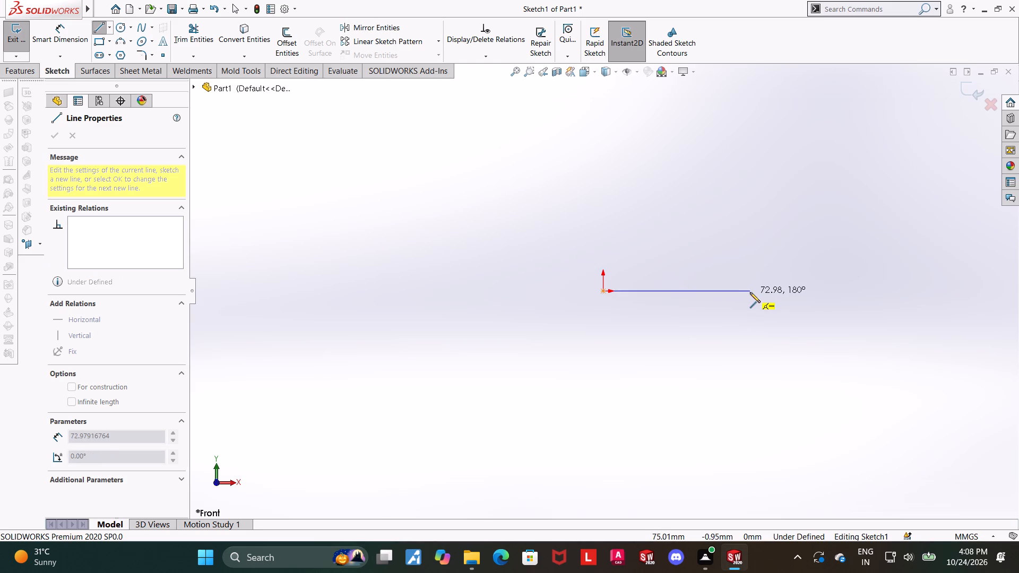
{"action": "left_click", "coordinate": [750, 292]}
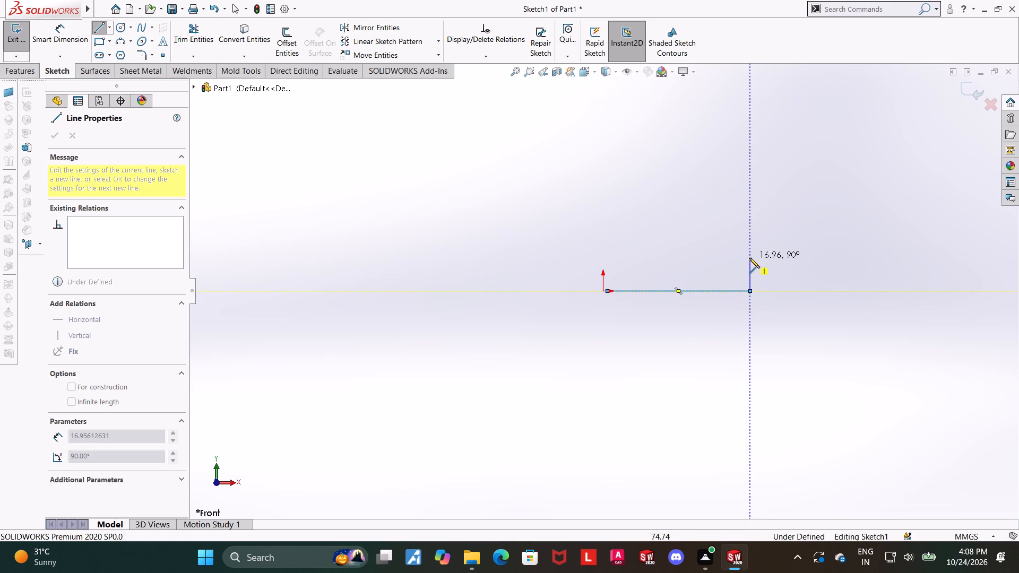
{"action": "left_click", "coordinate": [749, 258]}
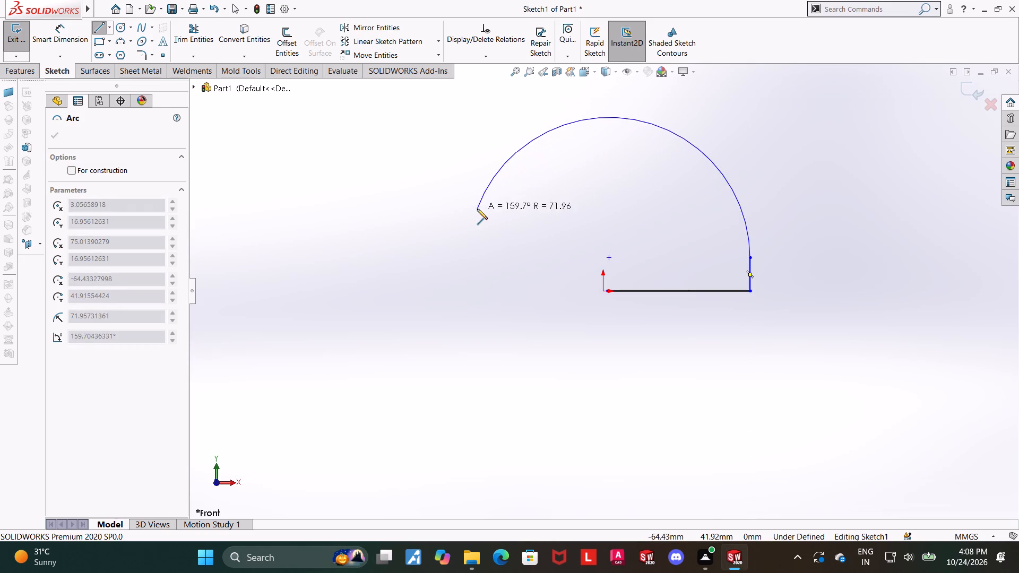
{"action": "left_click", "coordinate": [464, 246]}
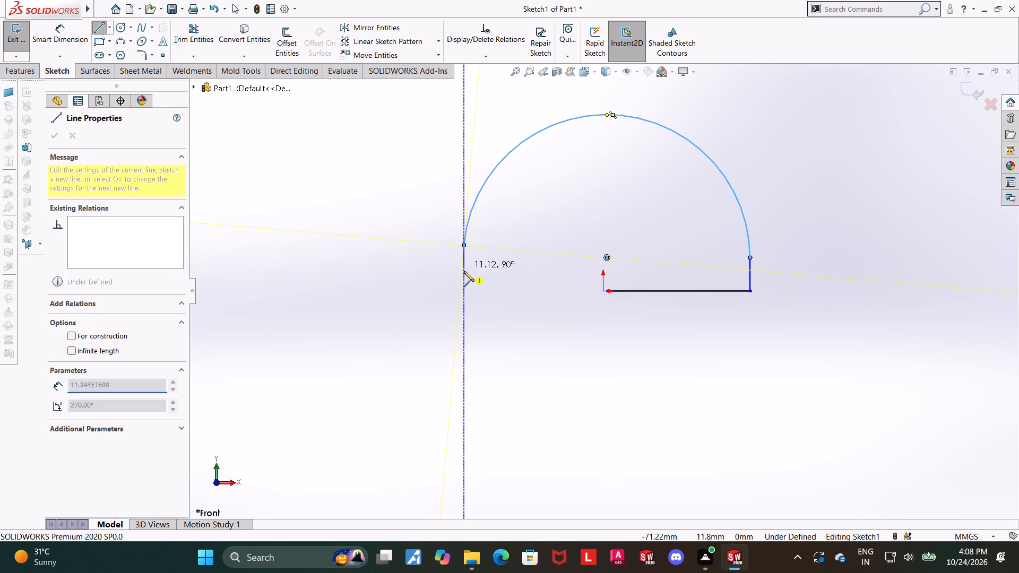
{"action": "left_click", "coordinate": [464, 290]}
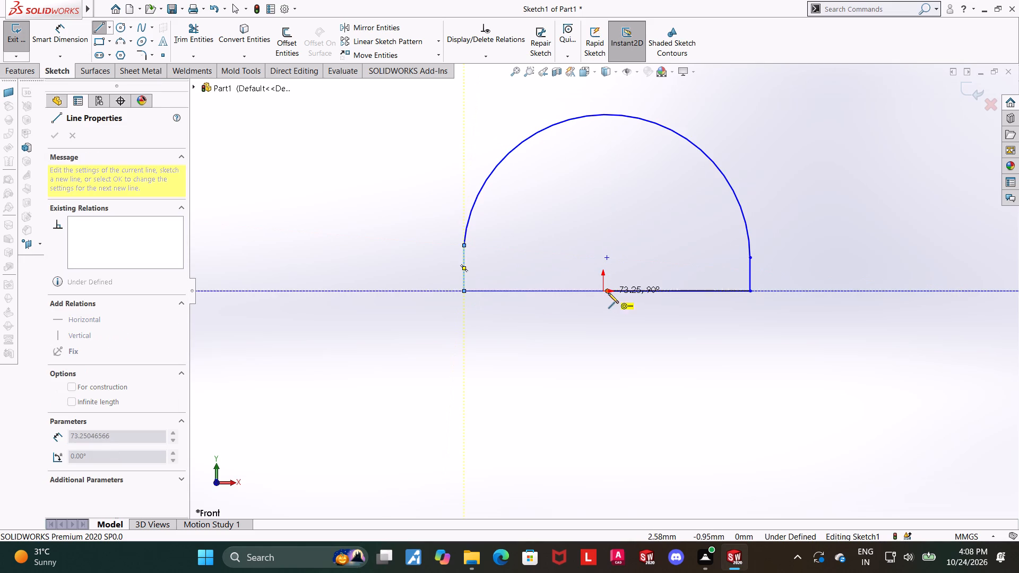
{"action": "left_click", "coordinate": [610, 292]}
{"action": "key", "text": "Escape"}
{"action": "key", "text": "Escape"}
{"action": "scroll", "coordinate": [611, 289], "scroll_direction": "down", "scroll_amount": 7}
{"action": "key", "text": "Escape"}
{"action": "key", "text": "Escape"}
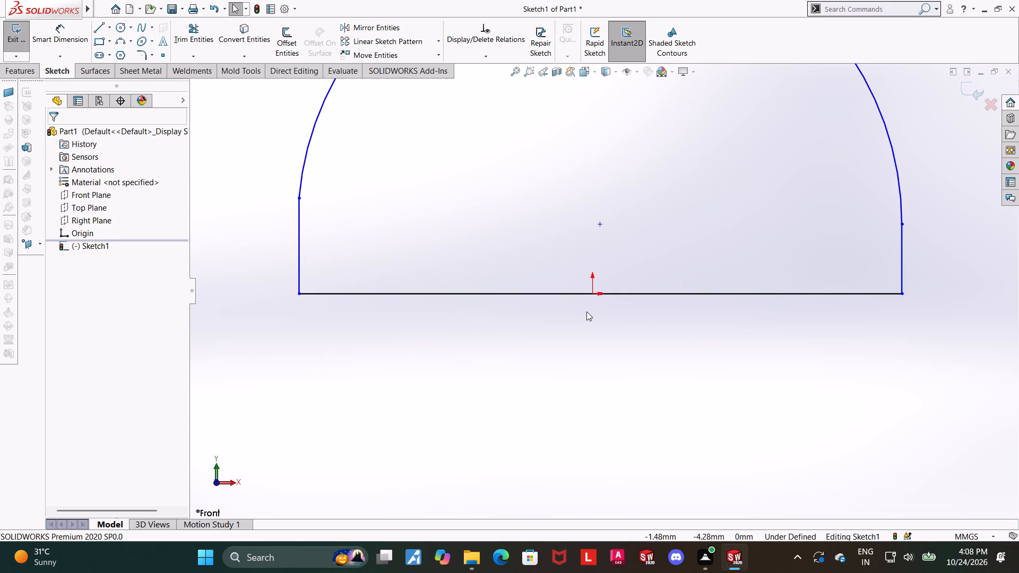
Make the point where the two baseline segments meet coincident with the sketch origin.
{"action": "left_click", "coordinate": [591, 293]}
{"action": "left_click", "coordinate": [598, 293], "text": "ctrl"}
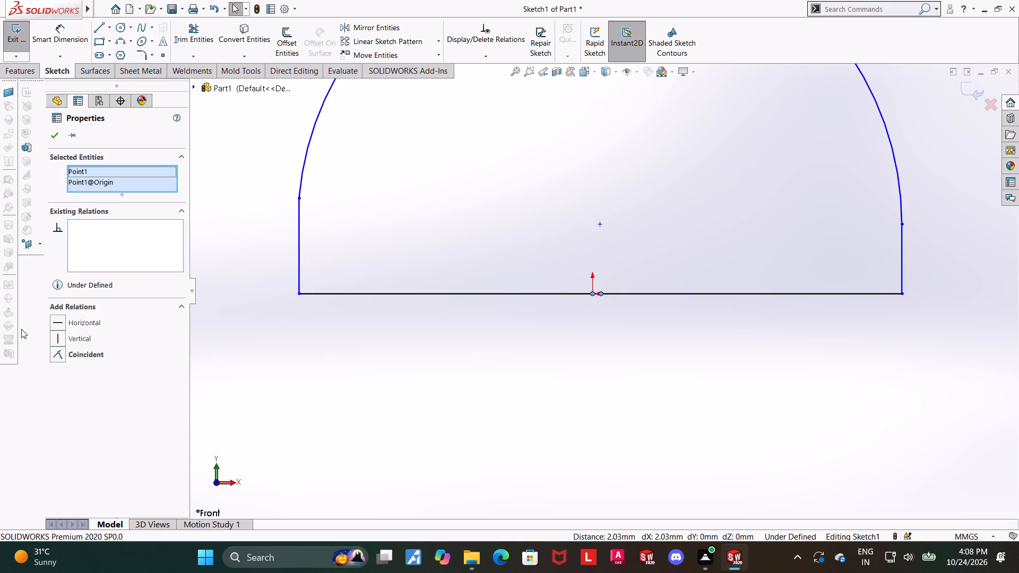
{"action": "left_click", "coordinate": [61, 349]}
{"action": "left_click", "coordinate": [629, 376]}
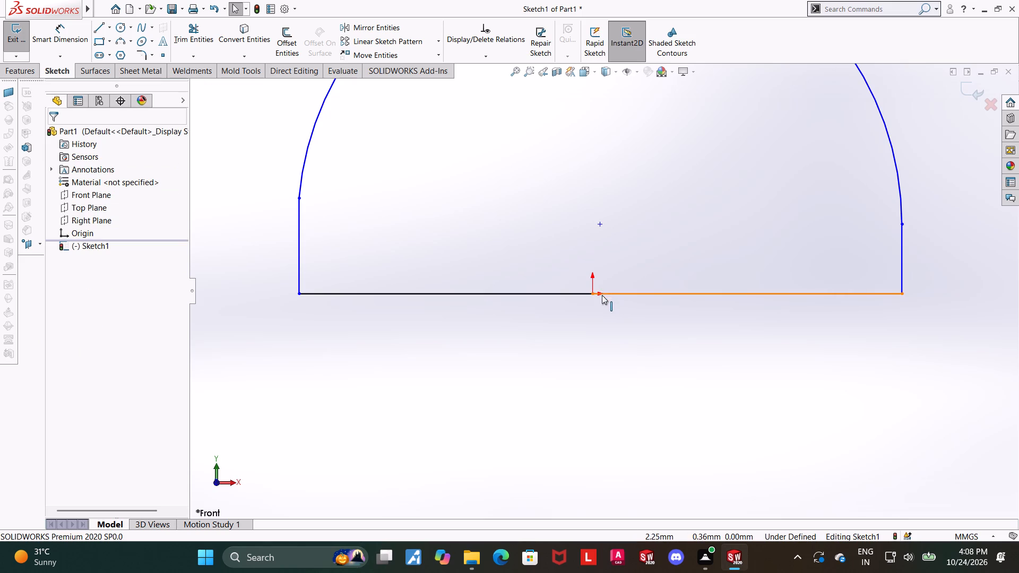
{"action": "scroll", "coordinate": [602, 305], "scroll_direction": "down", "scroll_amount": 3}
{"action": "scroll", "coordinate": [602, 311], "scroll_direction": "up", "scroll_amount": 8}
{"action": "key", "text": "Escape"}
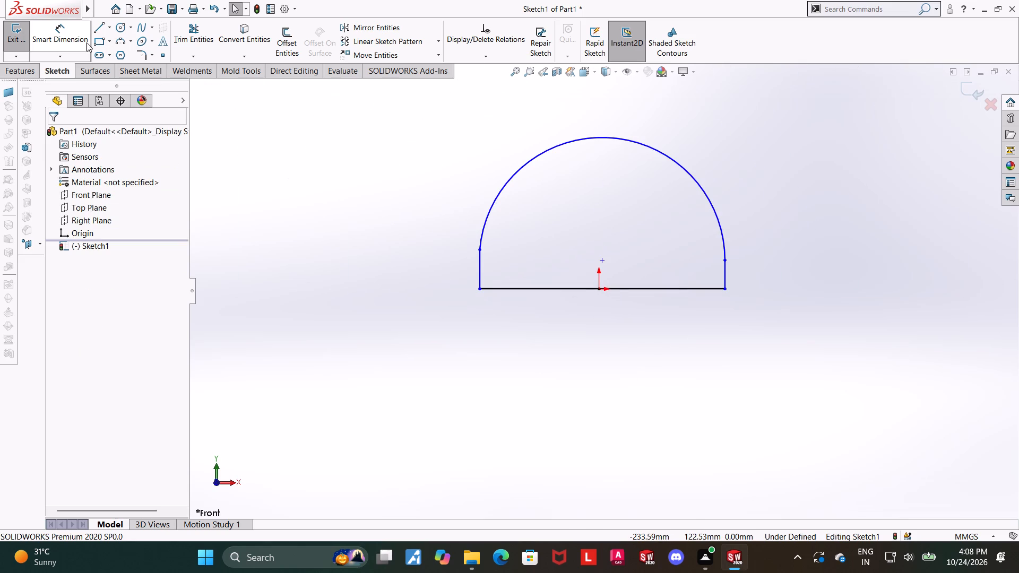
Dimension the arch's left vertical side to 12 mm.
{"action": "left_click", "coordinate": [76, 37]}
{"action": "left_click", "coordinate": [481, 259]}
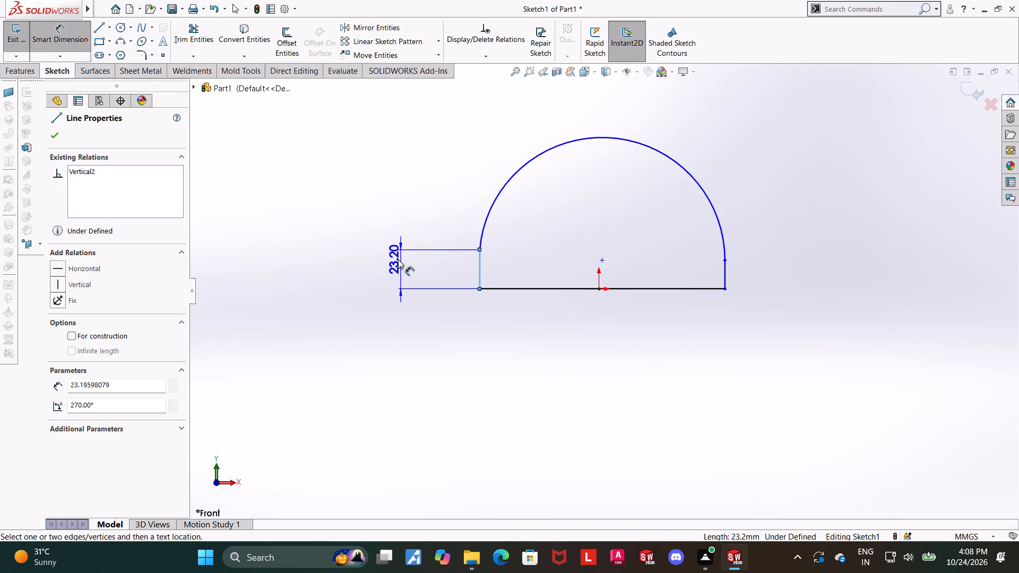
{"action": "left_click", "coordinate": [398, 259]}
{"action": "type", "text": "12"}
{"action": "key", "text": "Return"}
{"action": "key", "text": "Escape"}
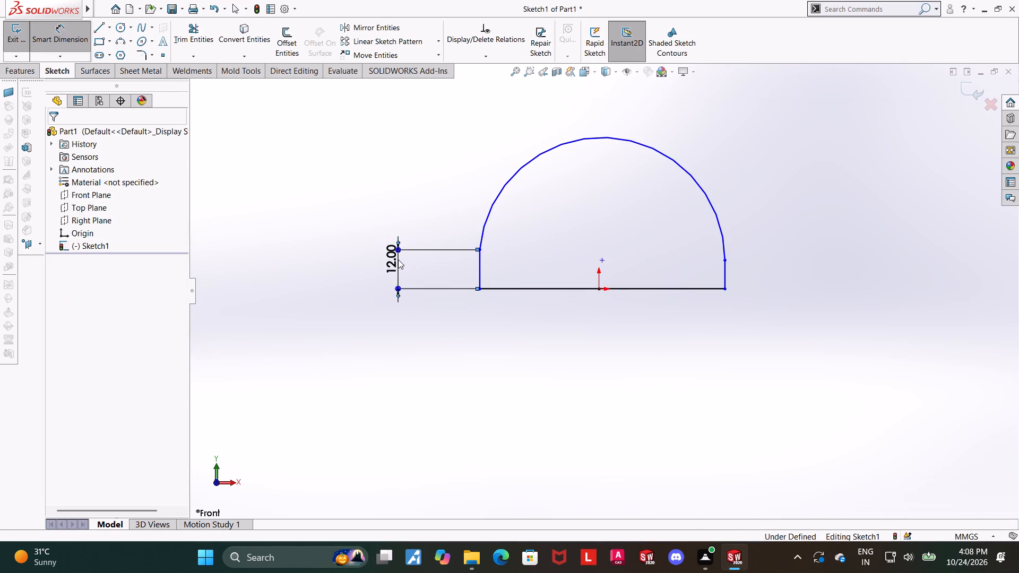
Add a Horizontal relation between the two arc endpoints at the tops of the vertical sides.
{"action": "left_click", "coordinate": [902, 327]}
{"action": "left_click", "coordinate": [725, 262]}
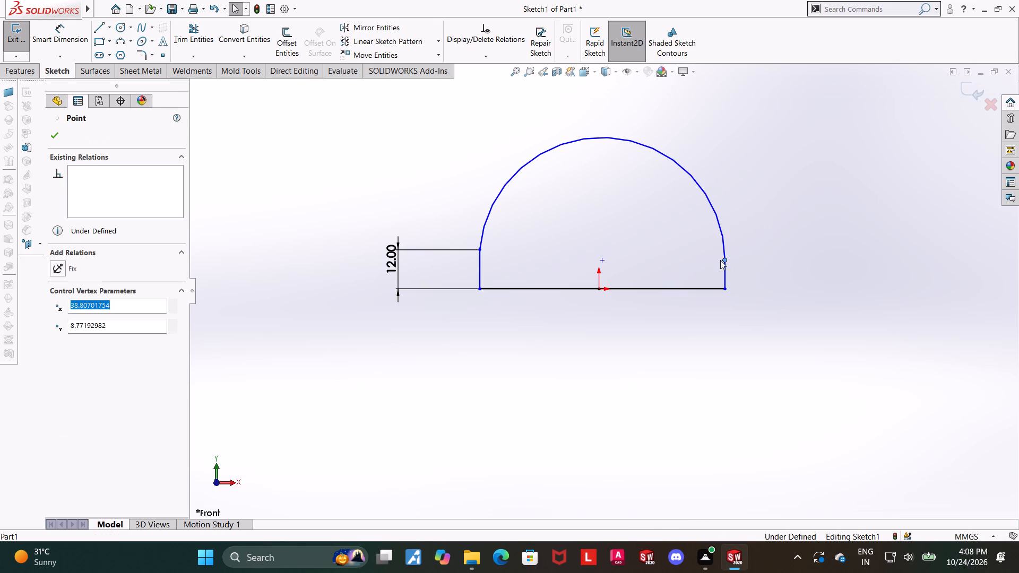
{"action": "left_click", "coordinate": [480, 248], "text": "ctrl"}
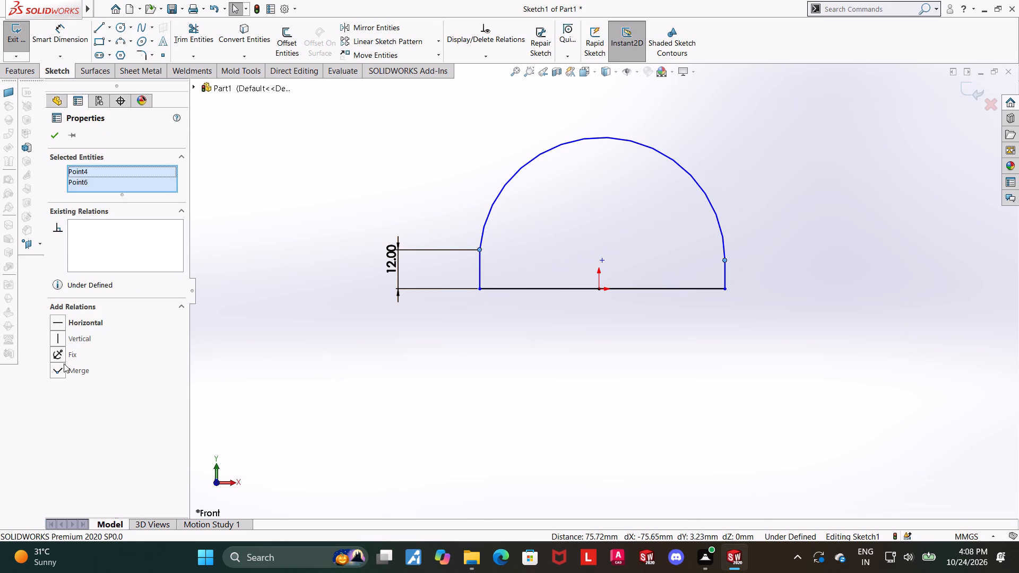
{"action": "left_click", "coordinate": [58, 322]}
{"action": "left_click", "coordinate": [470, 371]}
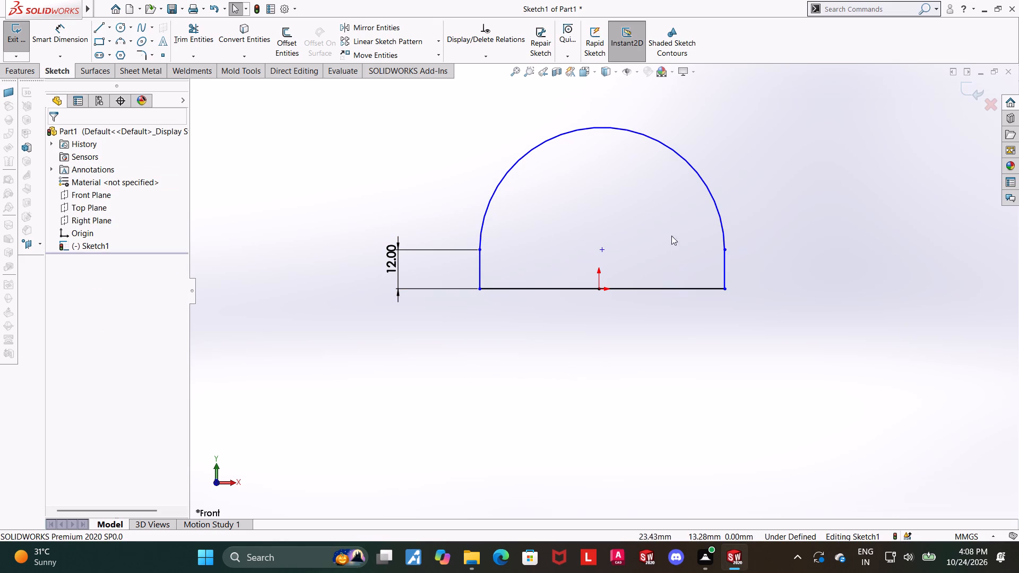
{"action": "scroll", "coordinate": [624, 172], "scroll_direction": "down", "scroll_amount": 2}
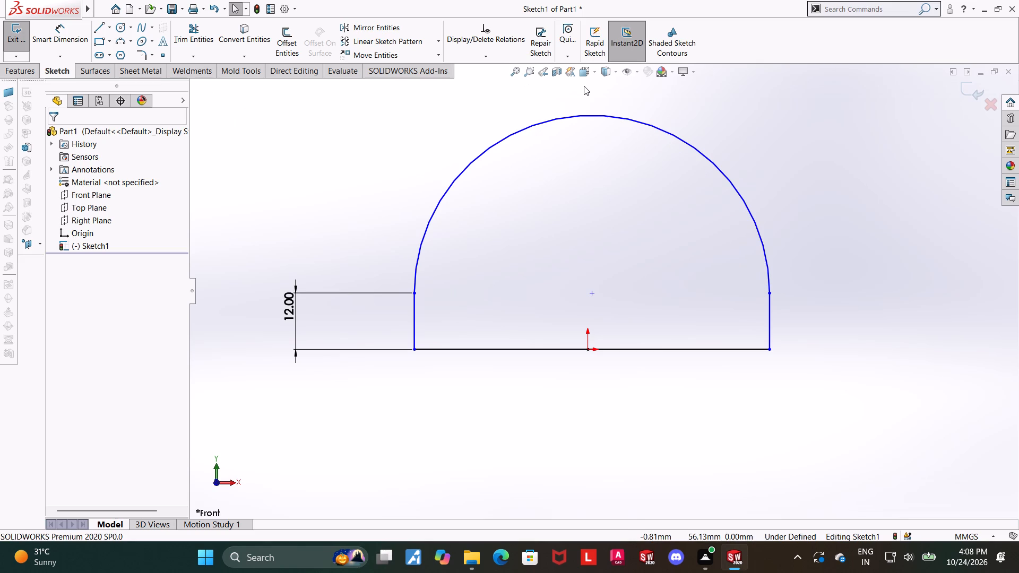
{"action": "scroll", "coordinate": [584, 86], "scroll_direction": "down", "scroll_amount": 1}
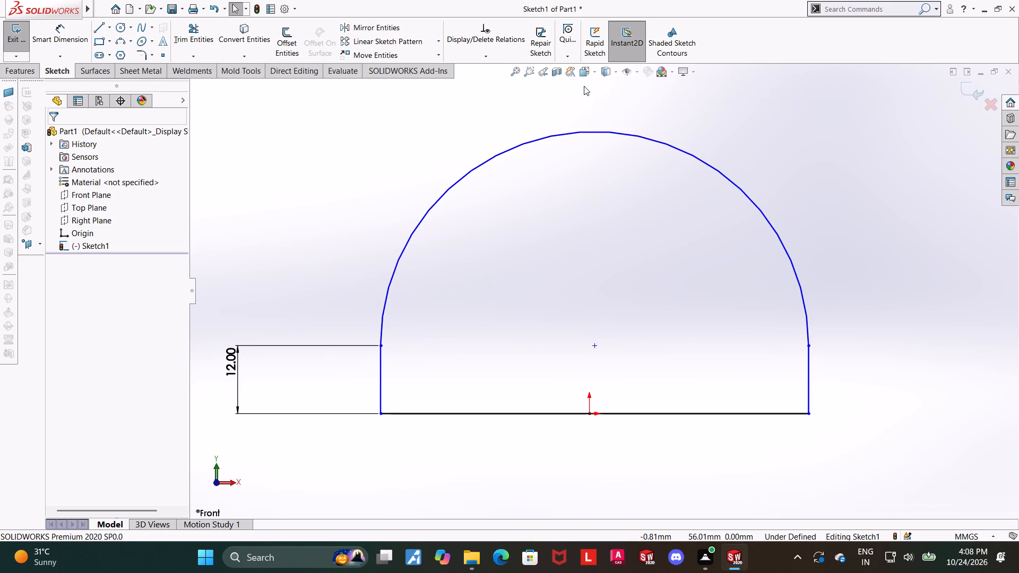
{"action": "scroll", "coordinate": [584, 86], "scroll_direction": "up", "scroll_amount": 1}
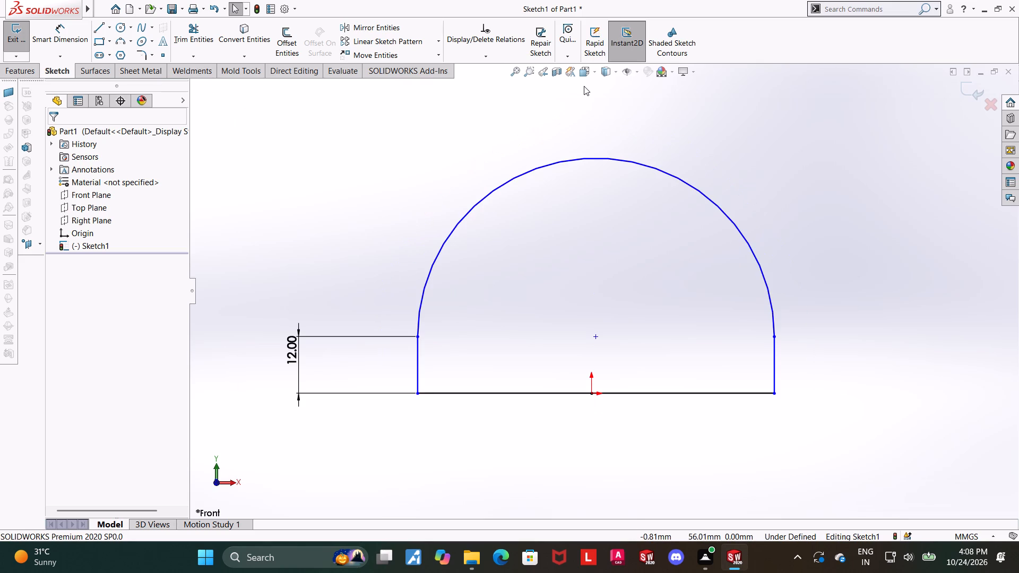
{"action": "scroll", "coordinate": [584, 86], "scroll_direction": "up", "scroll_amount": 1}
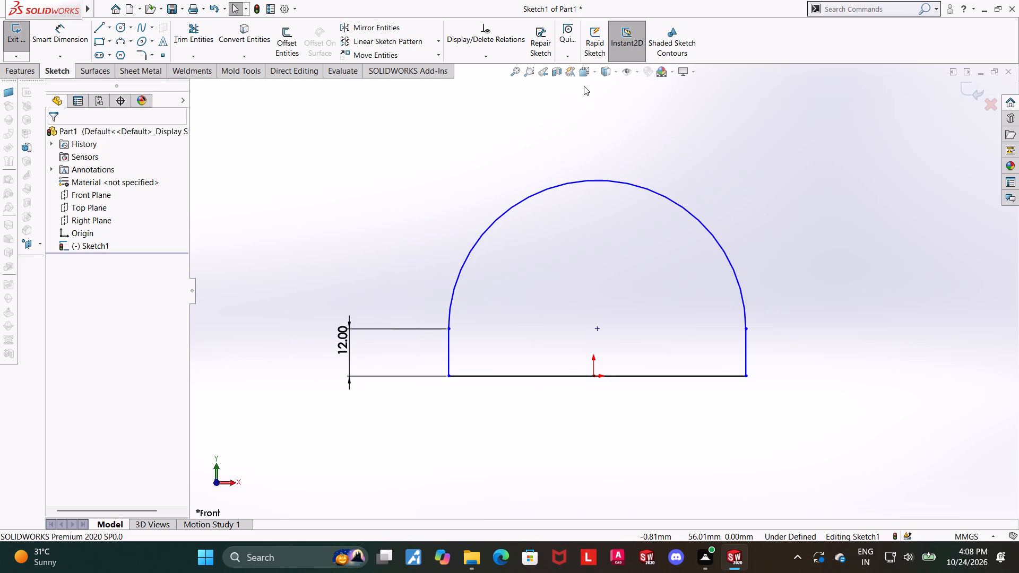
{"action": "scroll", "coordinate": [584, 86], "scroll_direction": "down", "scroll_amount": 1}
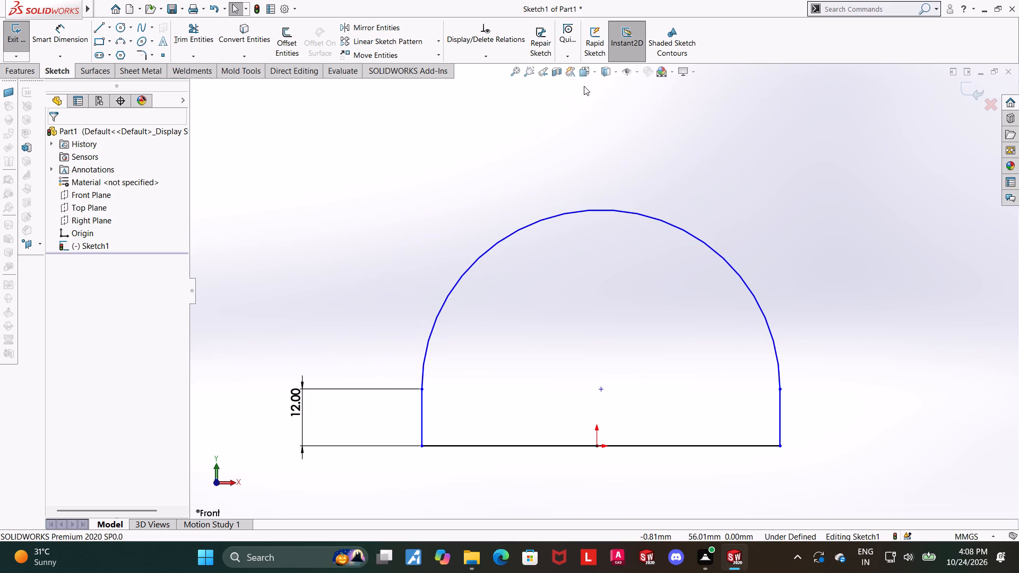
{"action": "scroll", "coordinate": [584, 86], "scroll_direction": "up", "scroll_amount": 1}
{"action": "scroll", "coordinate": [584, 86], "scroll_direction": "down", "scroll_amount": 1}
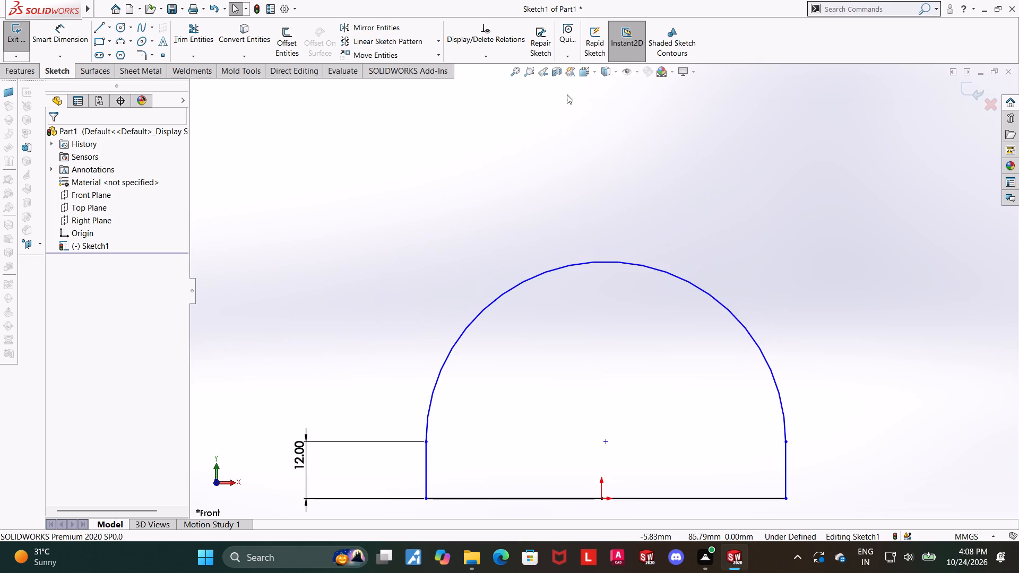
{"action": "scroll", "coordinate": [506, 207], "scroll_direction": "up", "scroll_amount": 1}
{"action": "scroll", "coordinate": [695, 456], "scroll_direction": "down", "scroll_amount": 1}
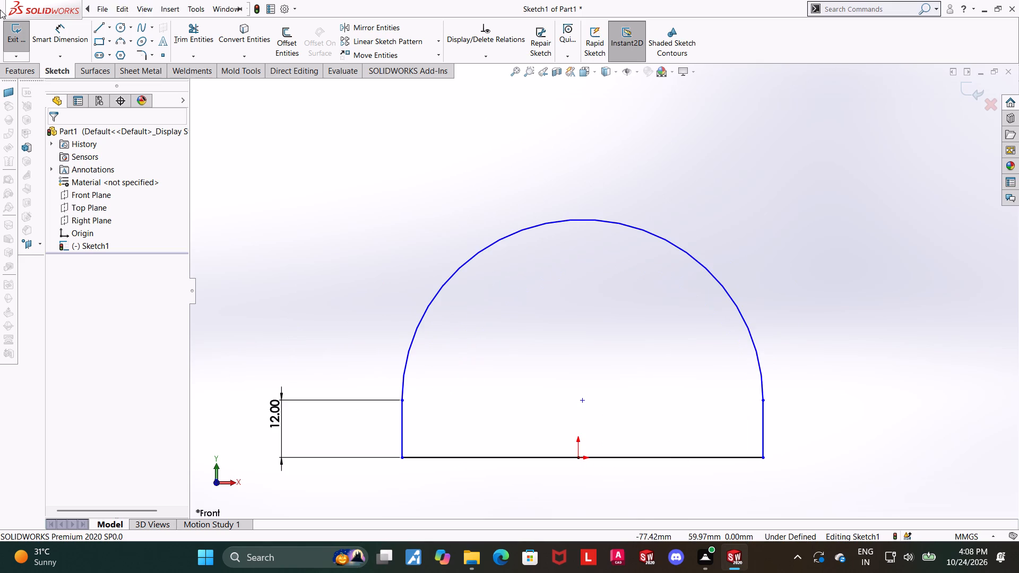
Dimension the distance between the two vertical sides of the arch to 120 mm.
{"action": "left_click", "coordinate": [53, 29]}
{"action": "left_click", "coordinate": [402, 425]}
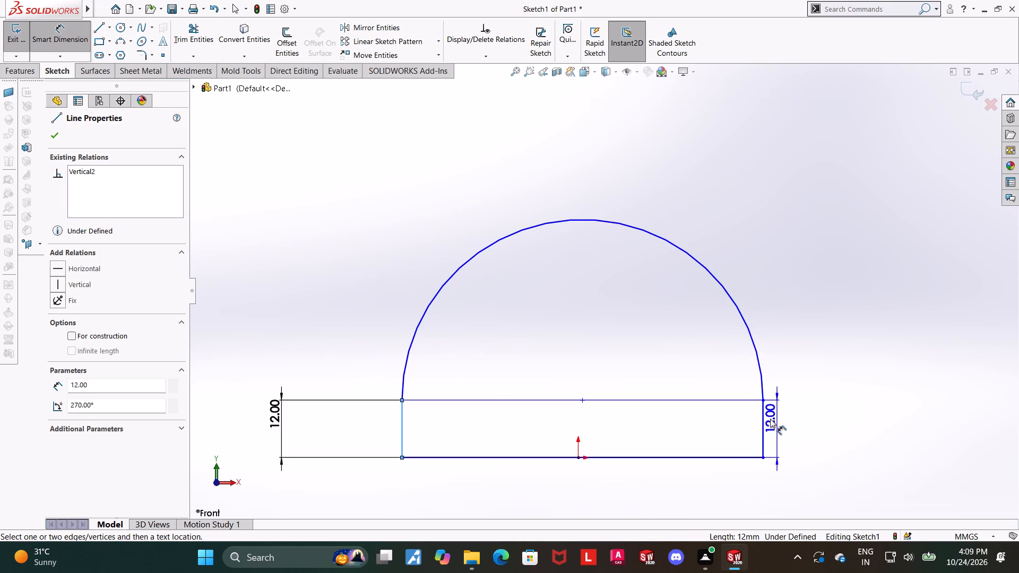
{"action": "left_click", "coordinate": [763, 426]}
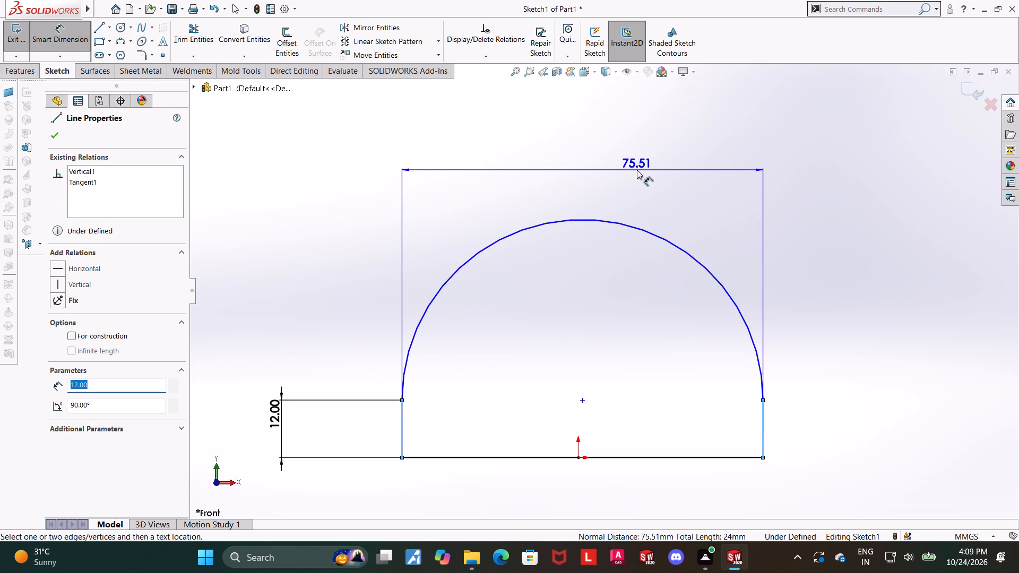
{"action": "left_click", "coordinate": [637, 170]}
{"action": "type", "text": "120"}
{"action": "key", "text": "Return"}
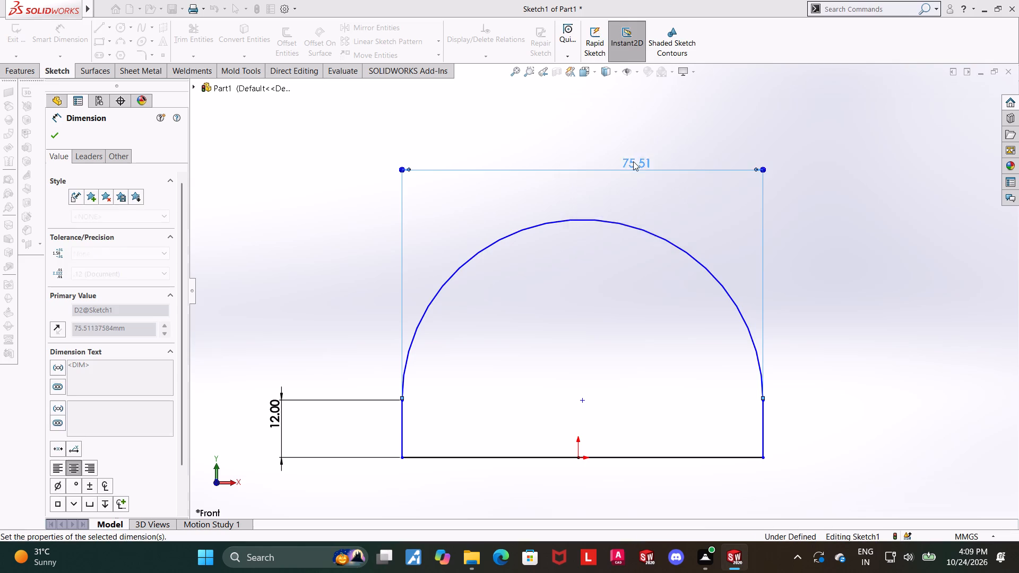
{"action": "key", "text": "Escape"}
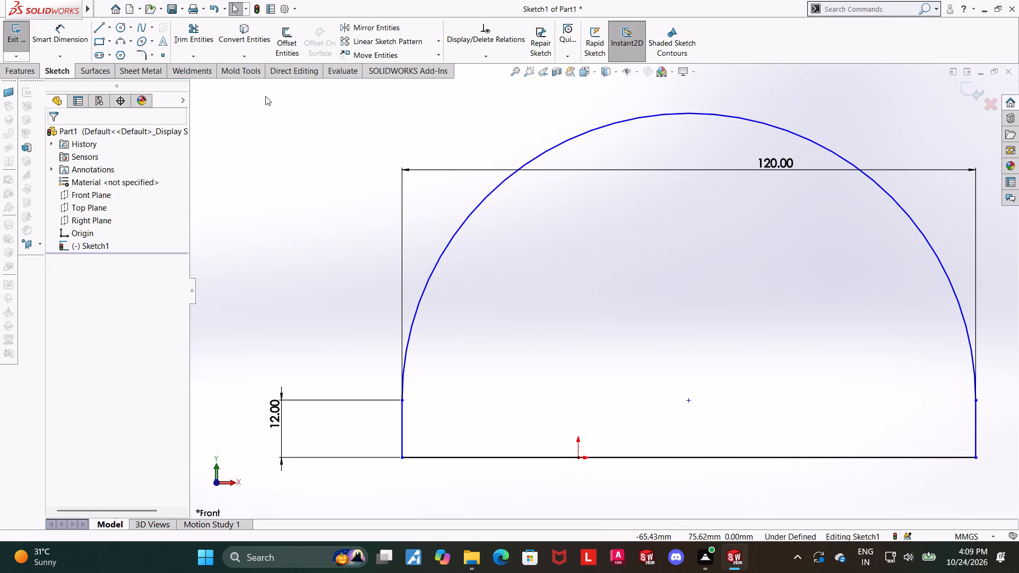
Trim away the baseline segment between the origin and the right vertical side.
{"action": "left_click", "coordinate": [192, 27]}
{"action": "left_click_drag", "start_coordinate": [684, 388], "coordinate": [652, 546]}
{"action": "key", "text": "Escape"}
Delete the remaining baseline's coincident relation at the origin and stretch its free end to the bottom of the right vertical side.
{"action": "left_click_drag", "start_coordinate": [578, 457], "coordinate": [661, 457]}
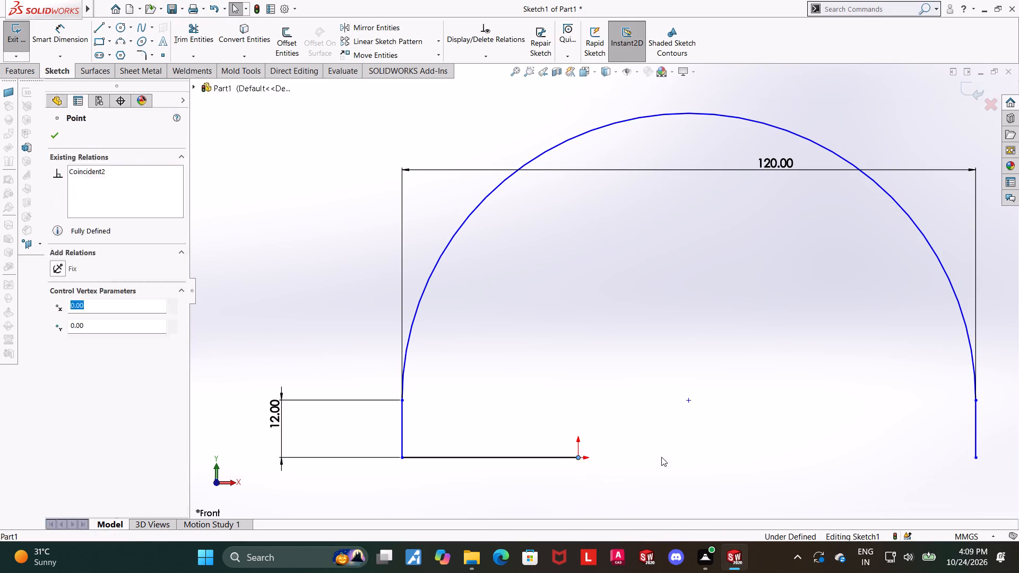
{"action": "left_click_drag", "start_coordinate": [661, 457], "coordinate": [700, 456]}
{"action": "right_click", "coordinate": [577, 465]}
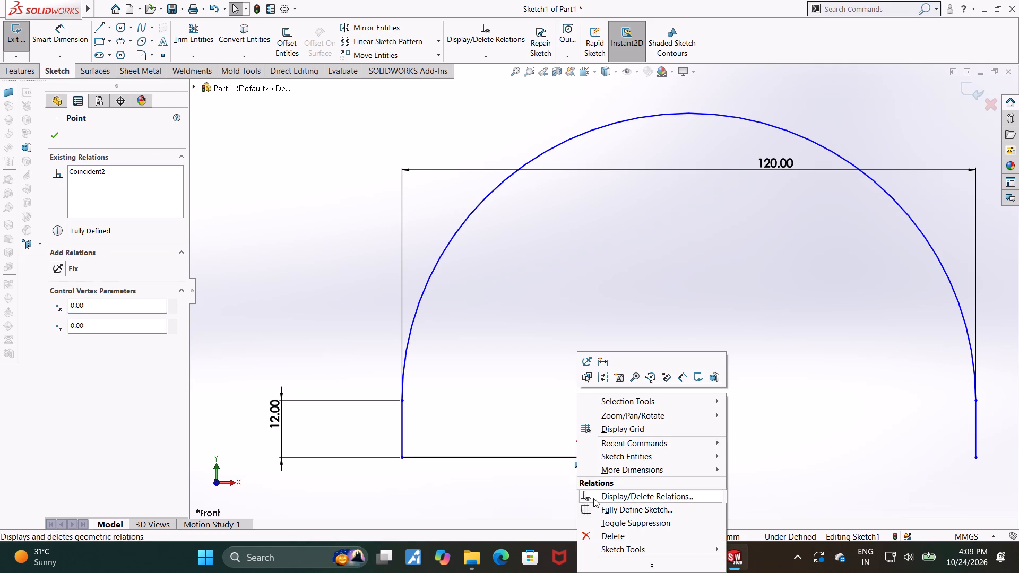
{"action": "left_click", "coordinate": [597, 540]}
{"action": "left_click_drag", "start_coordinate": [579, 456], "coordinate": [977, 456]}
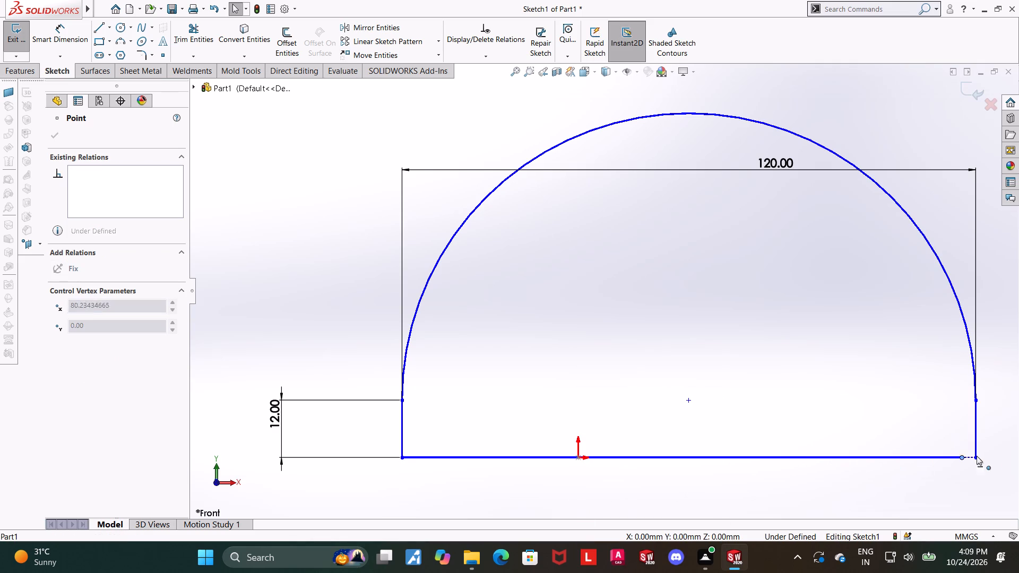
{"action": "left_click_drag", "start_coordinate": [977, 456], "coordinate": [978, 456]}
{"action": "key", "text": "Escape"}
{"action": "key", "text": "Escape"}
{"action": "left_click", "coordinate": [786, 494]}
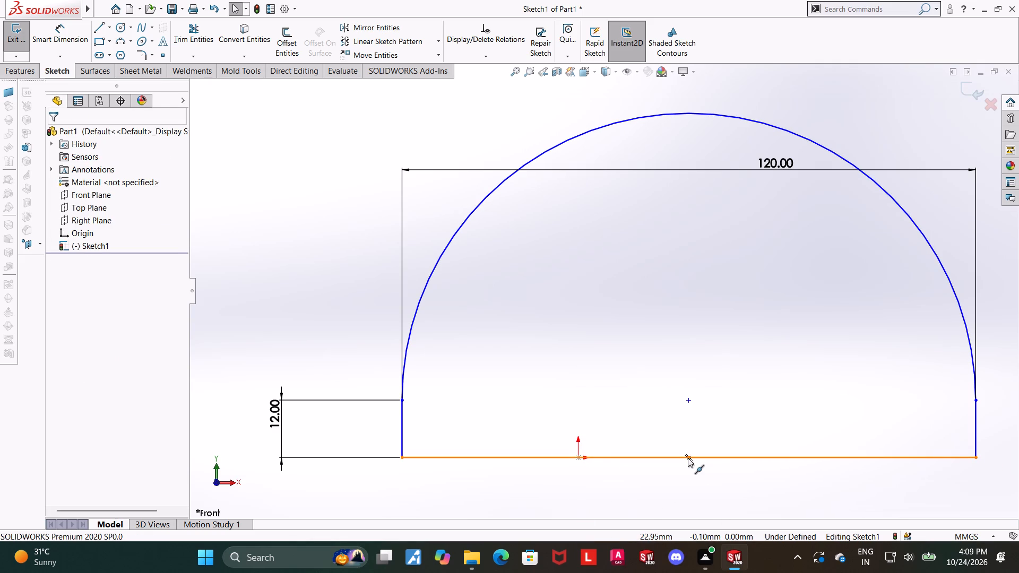
Make the midpoint of the arch's baseline coincident with the origin.
{"action": "left_click", "coordinate": [688, 458]}
{"action": "left_click", "coordinate": [577, 456], "text": "ctrl"}
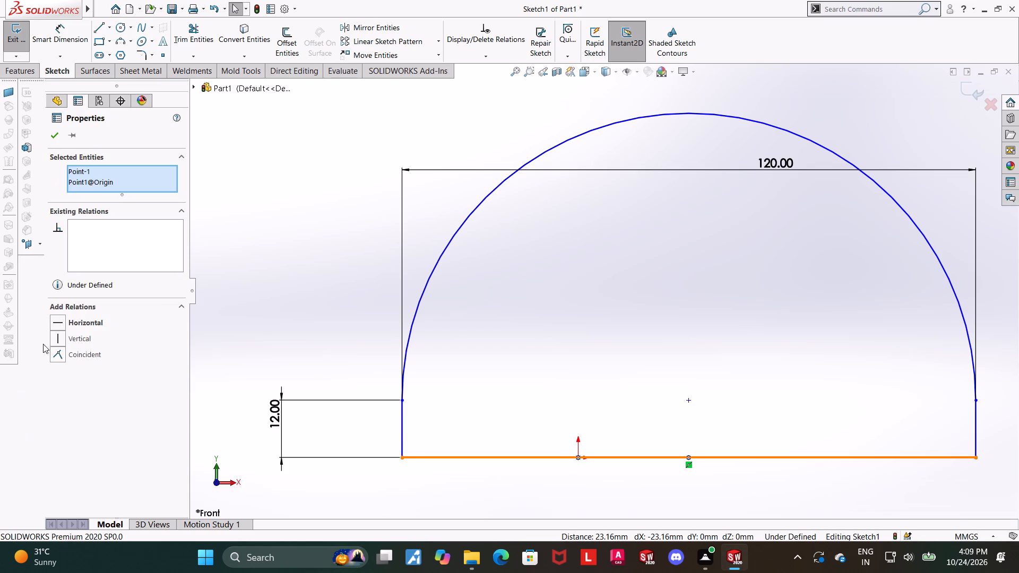
{"action": "left_click", "coordinate": [59, 350]}
{"action": "scroll", "coordinate": [844, 470], "scroll_direction": "up", "scroll_amount": 4}
{"action": "left_click", "coordinate": [836, 463]}
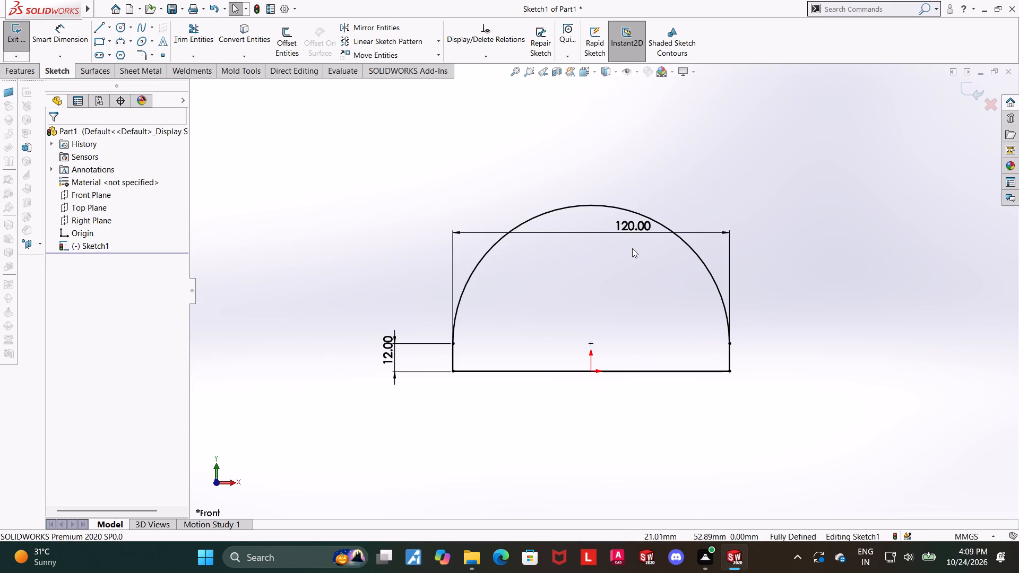
Move the 120 mm width dimension above the top of the arch.
{"action": "left_click_drag", "start_coordinate": [628, 232], "coordinate": [630, 178]}
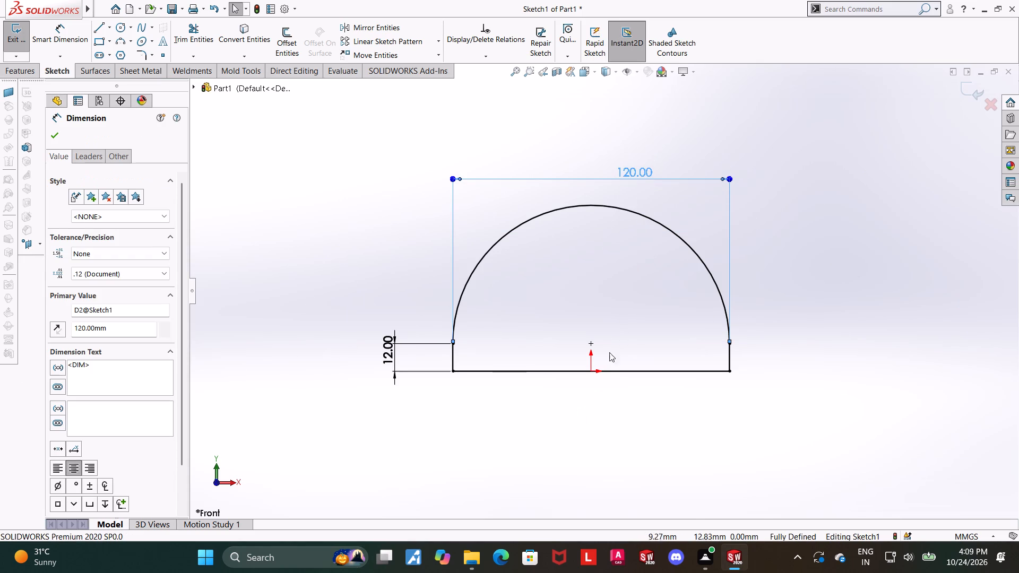
{"action": "left_click", "coordinate": [609, 401]}
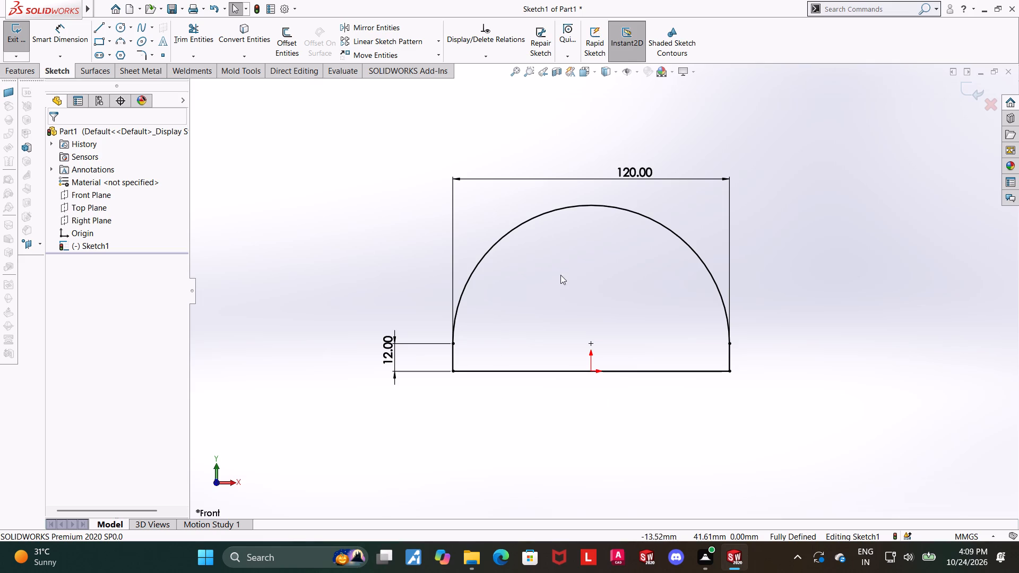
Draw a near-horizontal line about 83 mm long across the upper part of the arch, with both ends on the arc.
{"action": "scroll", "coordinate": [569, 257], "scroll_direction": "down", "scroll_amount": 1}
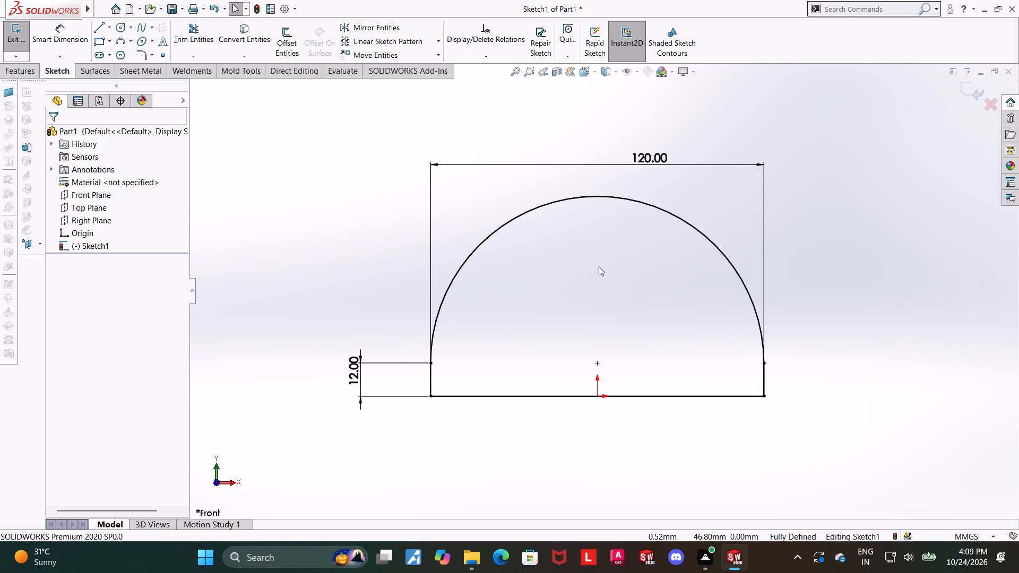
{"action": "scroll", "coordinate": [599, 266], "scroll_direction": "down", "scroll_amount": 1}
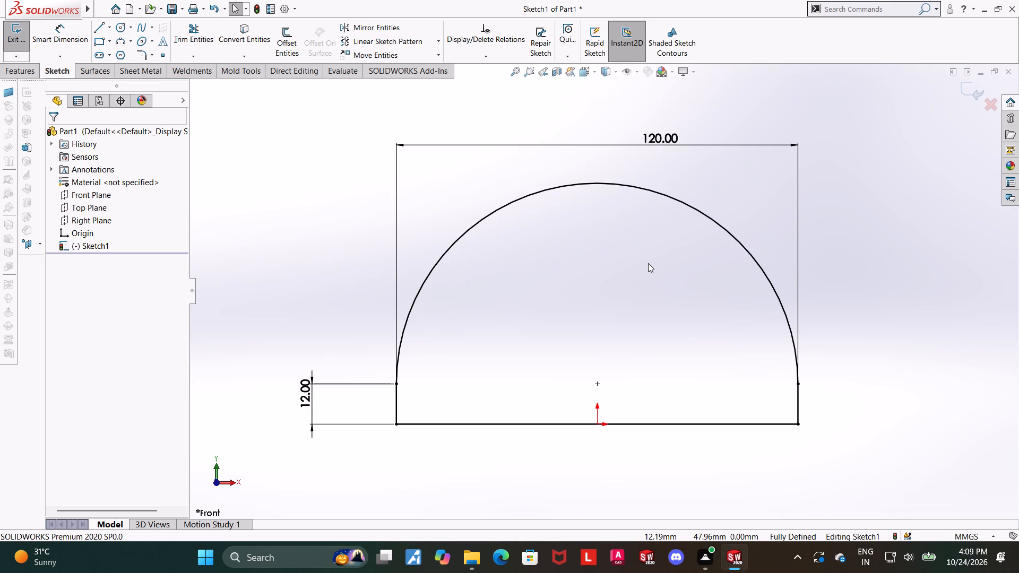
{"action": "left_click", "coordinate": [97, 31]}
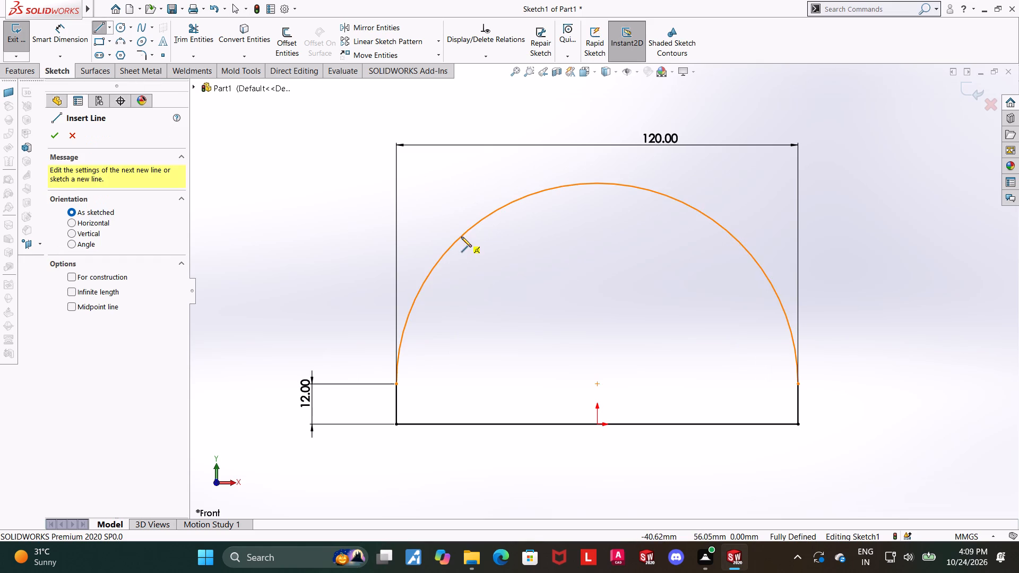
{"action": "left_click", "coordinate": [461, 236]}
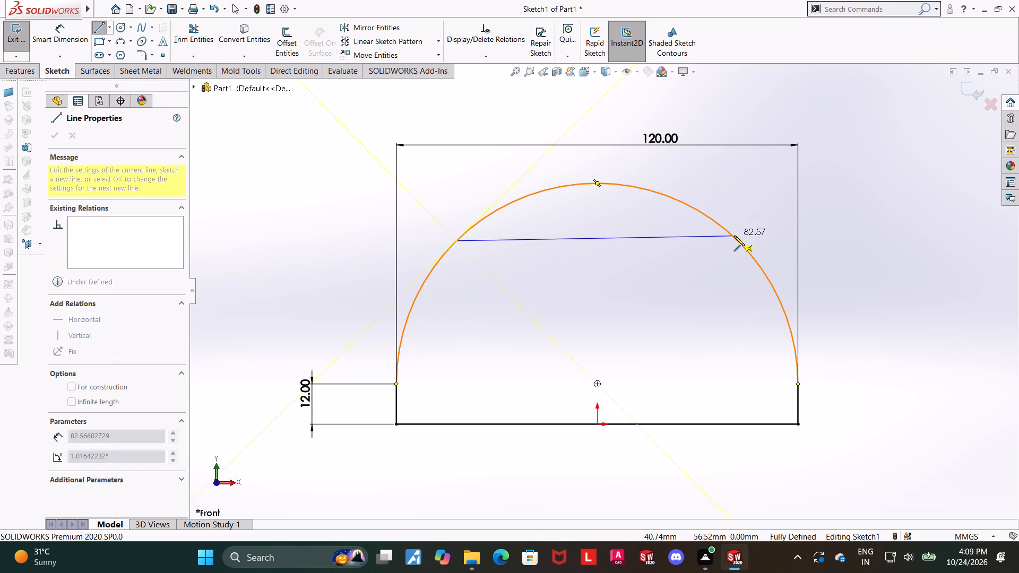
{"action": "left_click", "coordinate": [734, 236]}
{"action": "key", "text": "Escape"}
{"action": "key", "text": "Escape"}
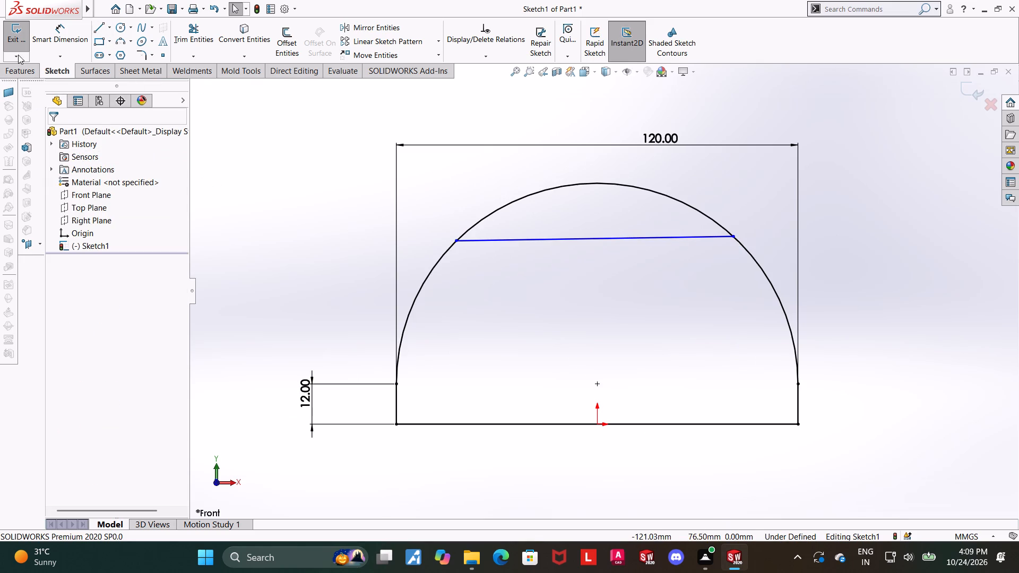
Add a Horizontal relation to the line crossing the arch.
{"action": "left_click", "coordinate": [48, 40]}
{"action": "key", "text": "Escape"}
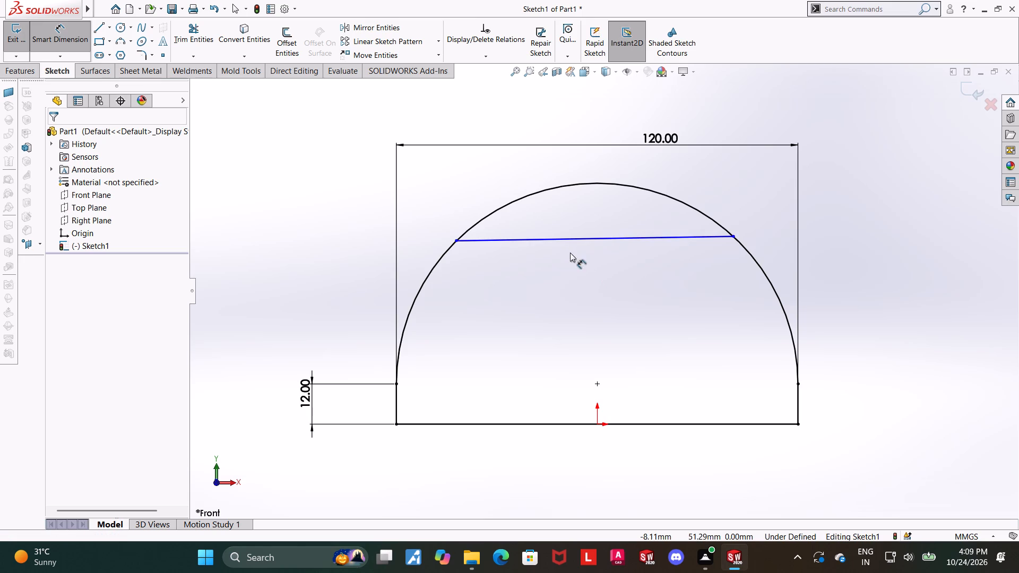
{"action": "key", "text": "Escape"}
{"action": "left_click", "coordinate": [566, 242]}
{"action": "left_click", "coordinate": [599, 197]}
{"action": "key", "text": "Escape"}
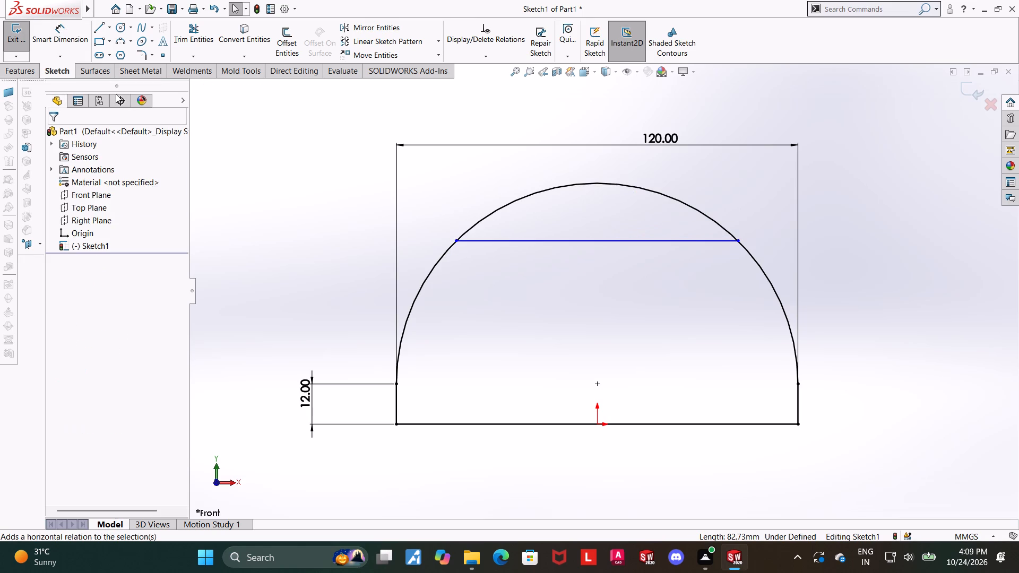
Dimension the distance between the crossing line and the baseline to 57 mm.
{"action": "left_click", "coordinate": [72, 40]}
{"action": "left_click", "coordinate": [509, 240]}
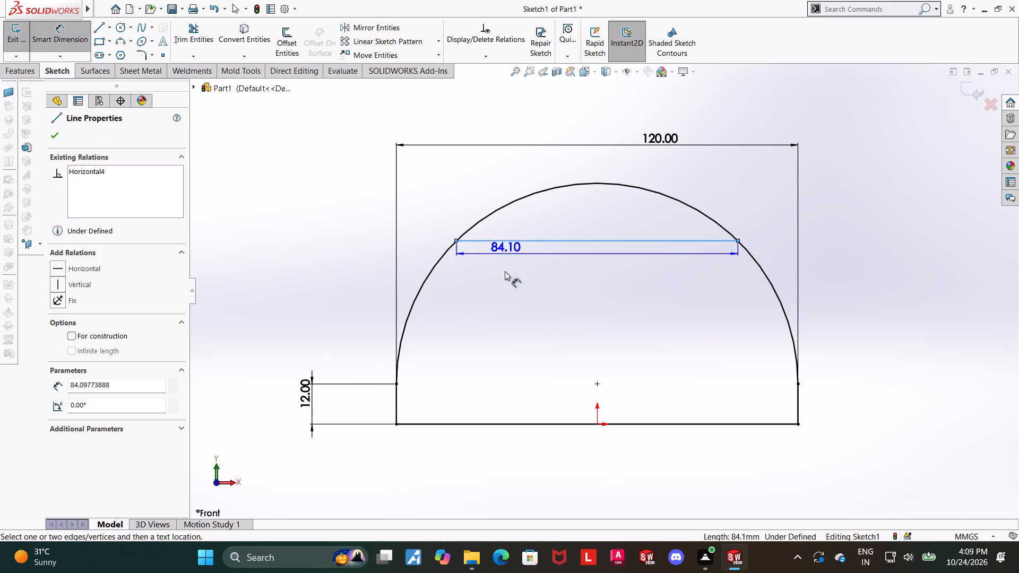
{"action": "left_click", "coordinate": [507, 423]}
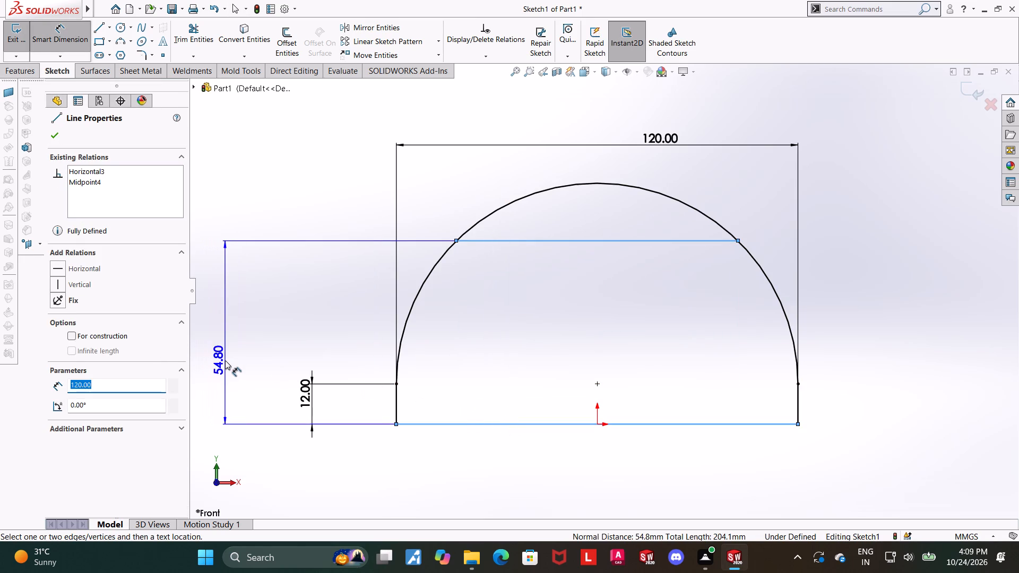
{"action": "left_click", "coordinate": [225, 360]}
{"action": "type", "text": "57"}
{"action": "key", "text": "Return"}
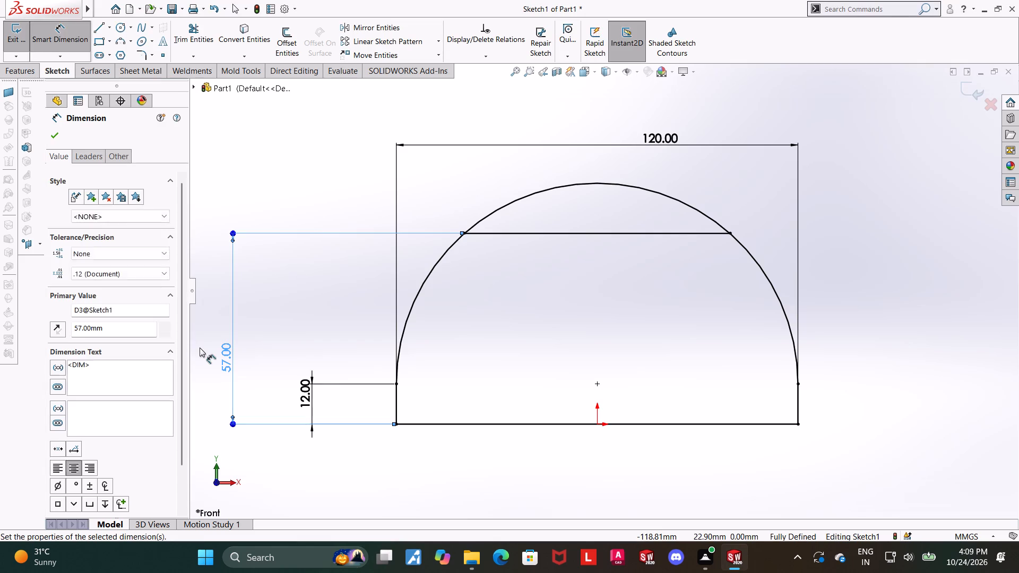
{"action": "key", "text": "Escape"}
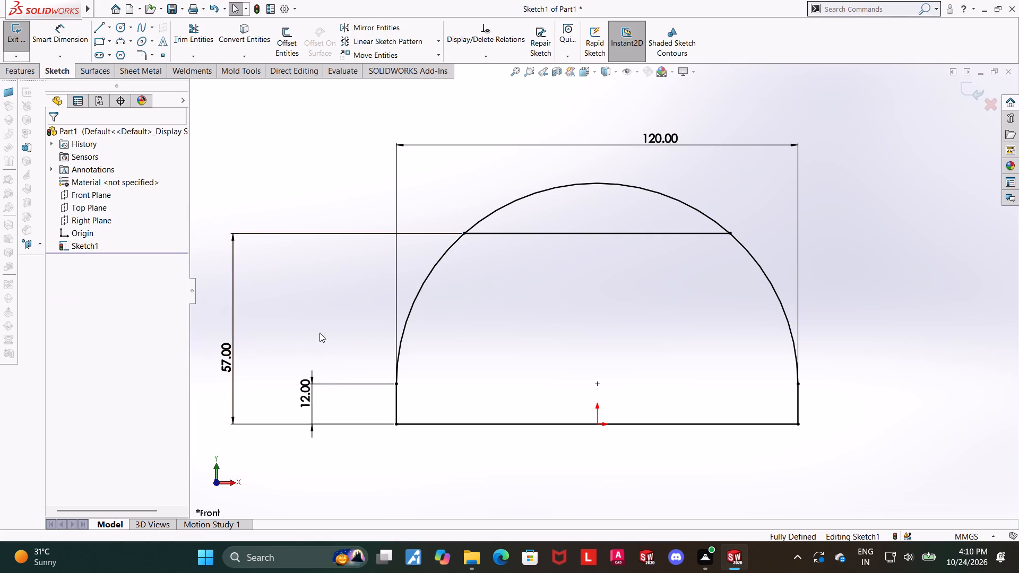
Trim away both the horizontal crossing line and the arch's arc, using Power trim.
{"action": "left_click", "coordinate": [202, 31]}
{"action": "left_click_drag", "start_coordinate": [580, 314], "coordinate": [523, 179]}
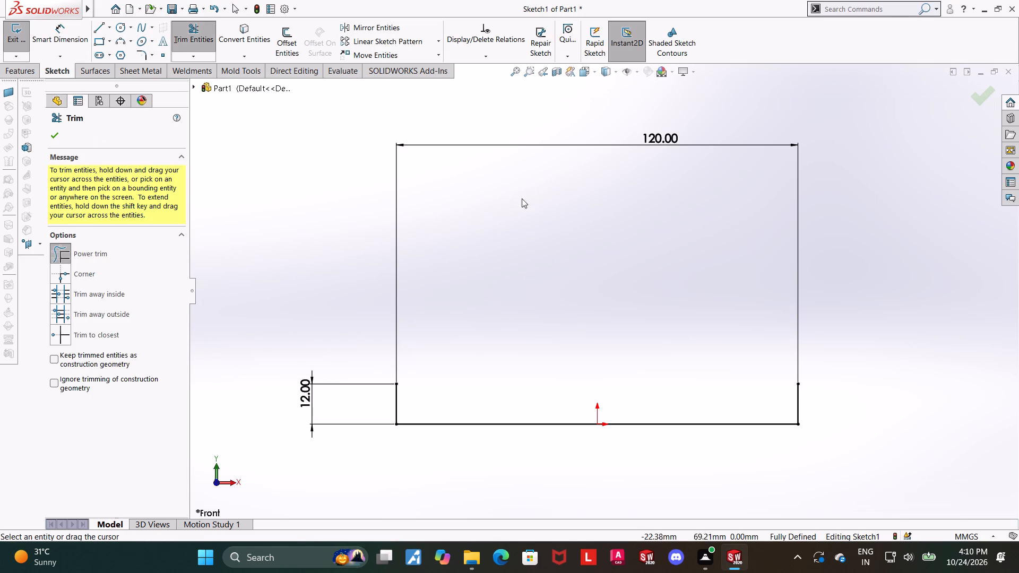
{"action": "key", "text": "Escape"}
{"action": "key", "text": "Escape"}
Draw a three-point arc between the tops of the two vertical sides, with a radius of about 63 mm.
{"action": "left_click", "coordinate": [126, 41]}
{"action": "left_click", "coordinate": [123, 39]}
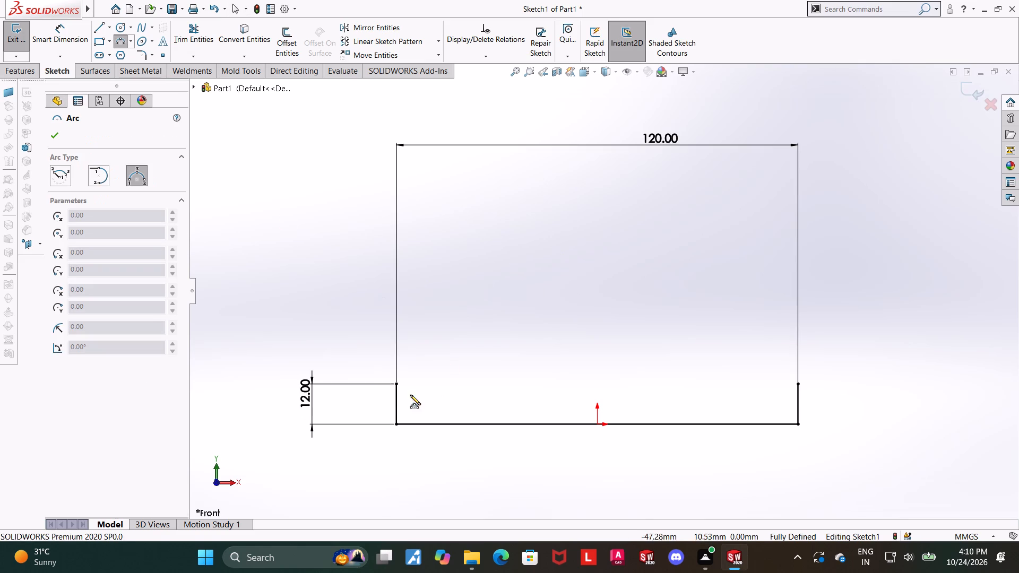
{"action": "left_click", "coordinate": [396, 385]}
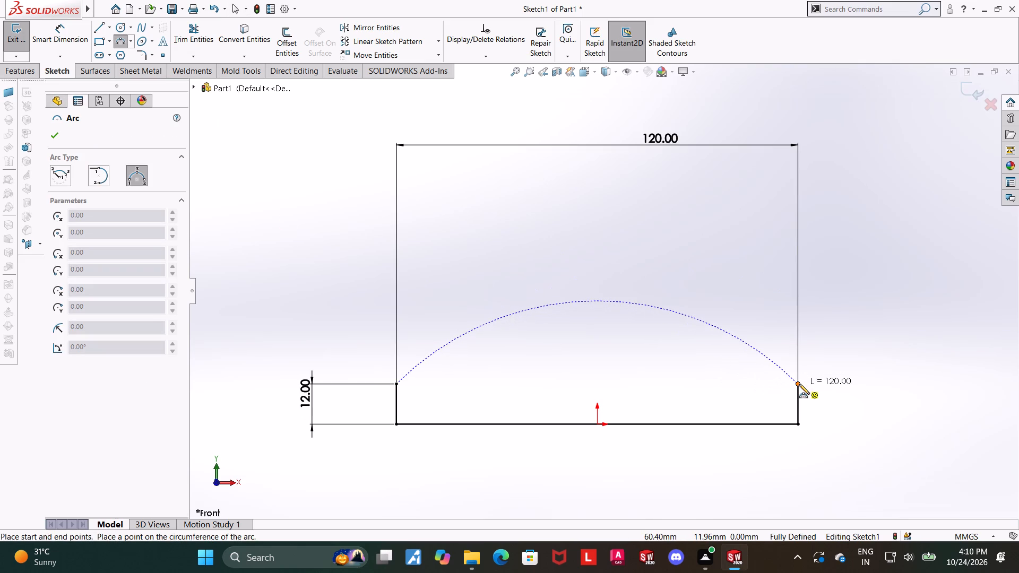
{"action": "left_click", "coordinate": [799, 384]}
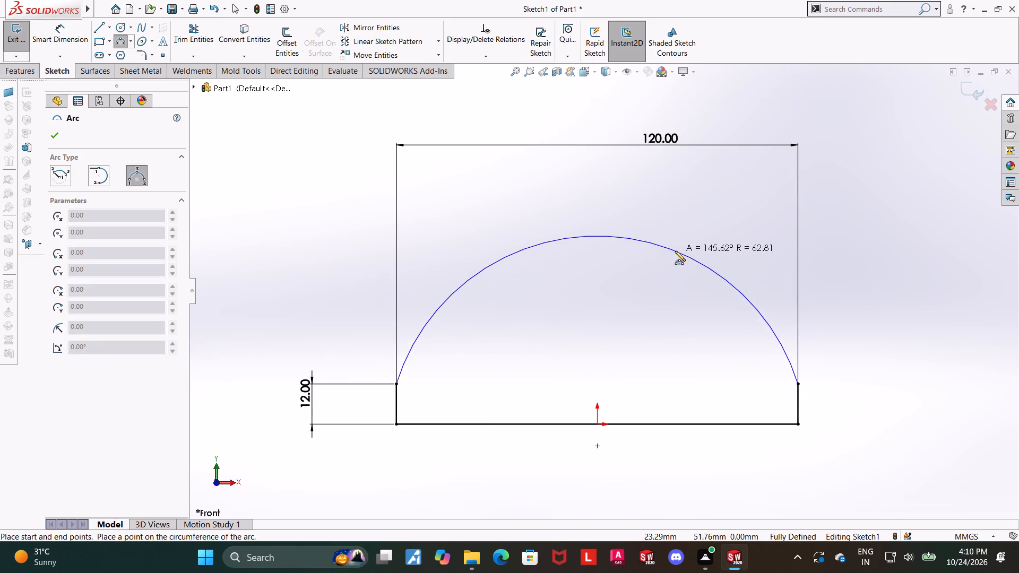
{"action": "left_click", "coordinate": [675, 251]}
{"action": "key", "text": "Escape"}
{"action": "key", "text": "Escape"}
Dimension the new arc's radius to 60 mm.
{"action": "left_click", "coordinate": [29, 23]}
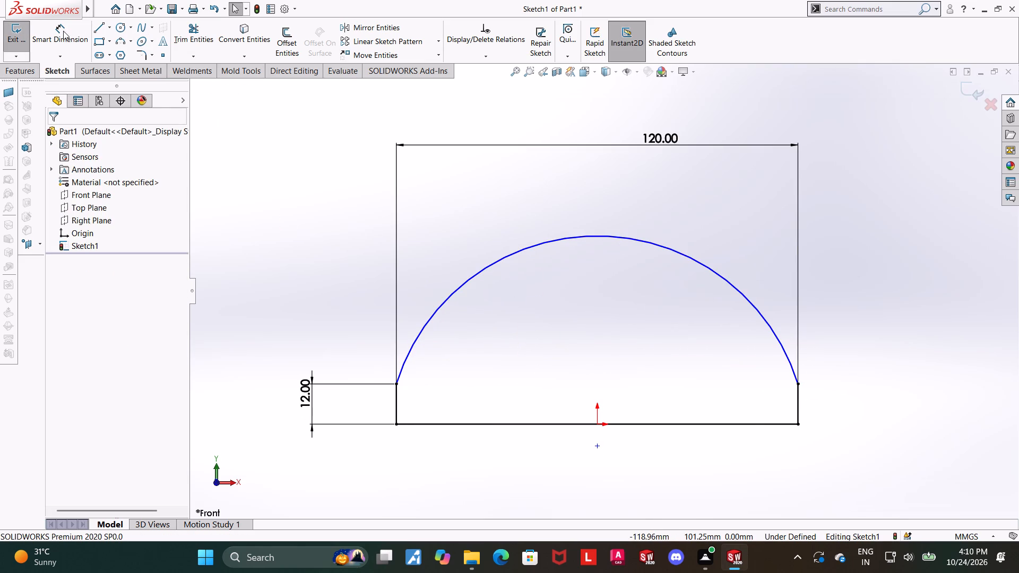
{"action": "left_click", "coordinate": [76, 33]}
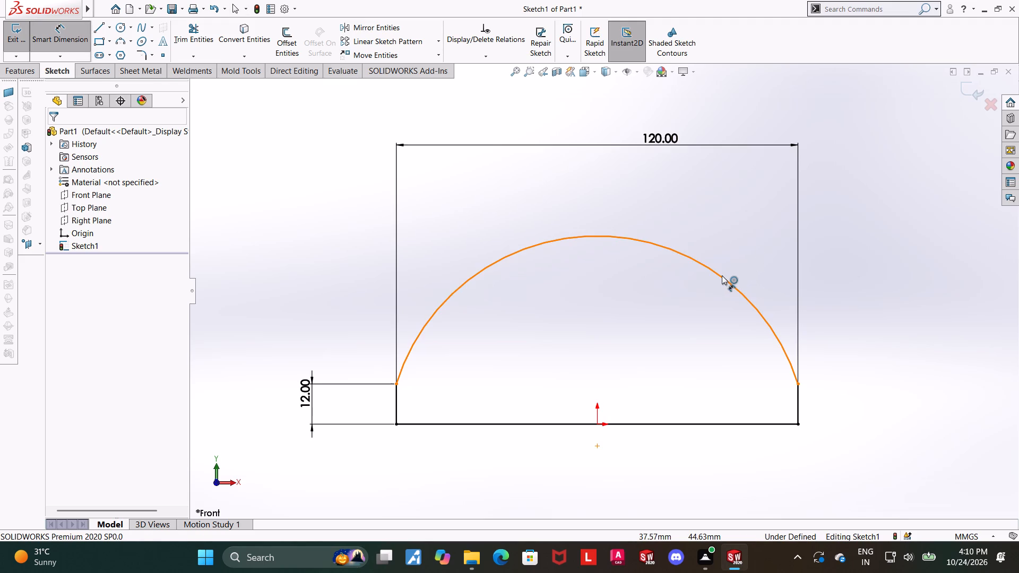
{"action": "left_click", "coordinate": [722, 275]}
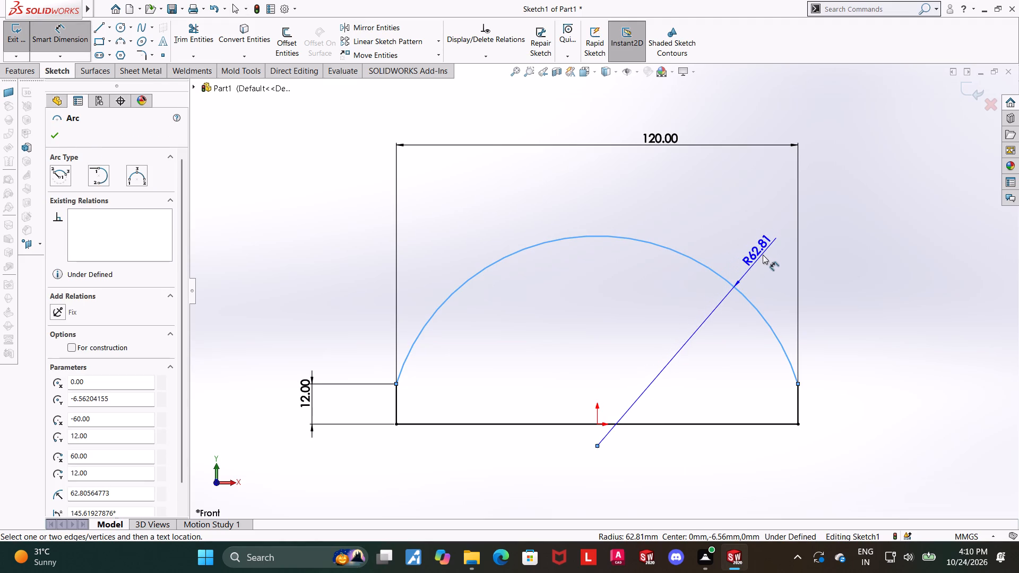
{"action": "left_click", "coordinate": [763, 247]}
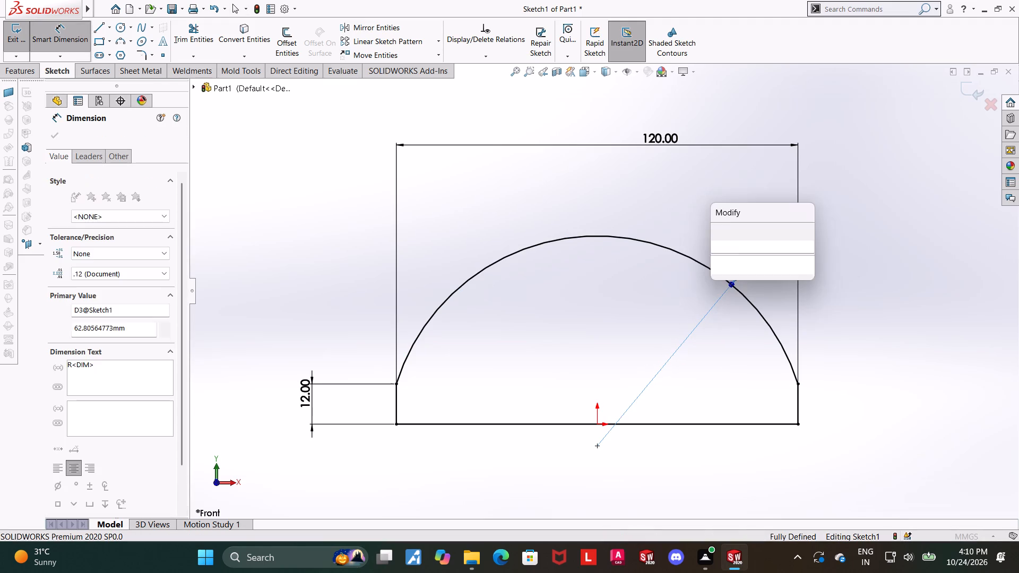
{"action": "type", "text": "60"}
{"action": "key", "text": "Return"}
{"action": "key", "text": "Escape"}
{"action": "key", "text": "Escape"}
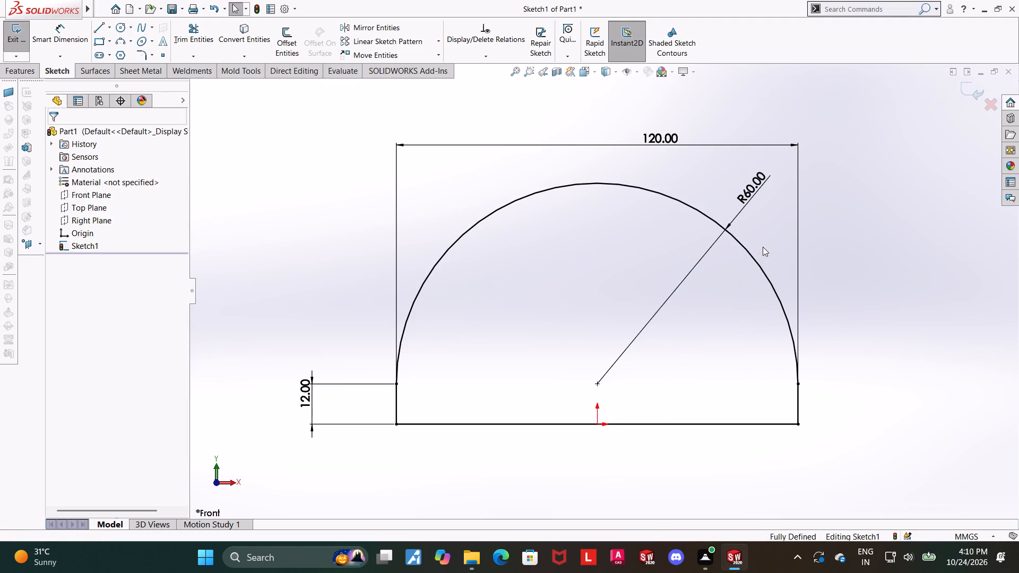
{"action": "left_click", "coordinate": [889, 267]}
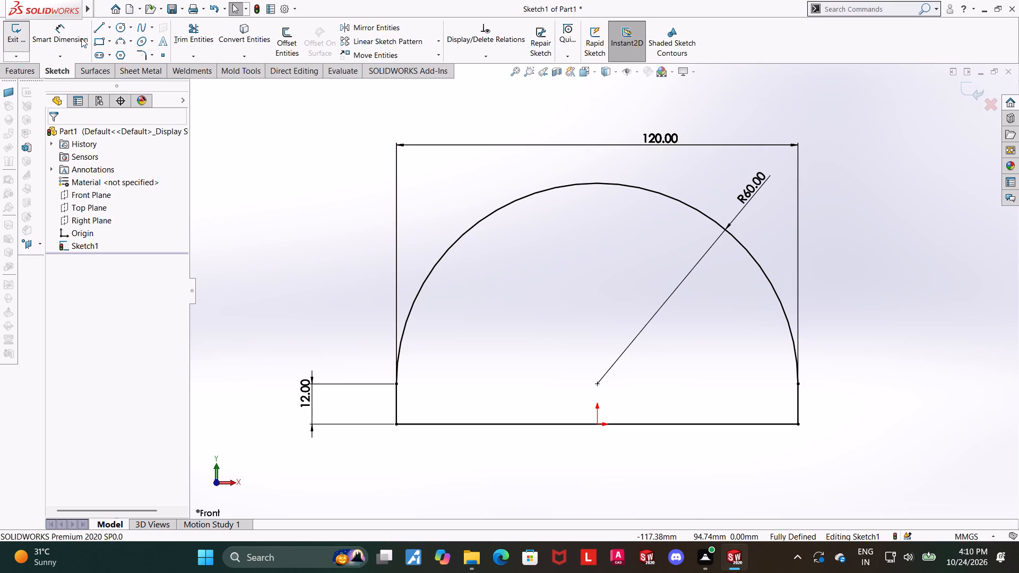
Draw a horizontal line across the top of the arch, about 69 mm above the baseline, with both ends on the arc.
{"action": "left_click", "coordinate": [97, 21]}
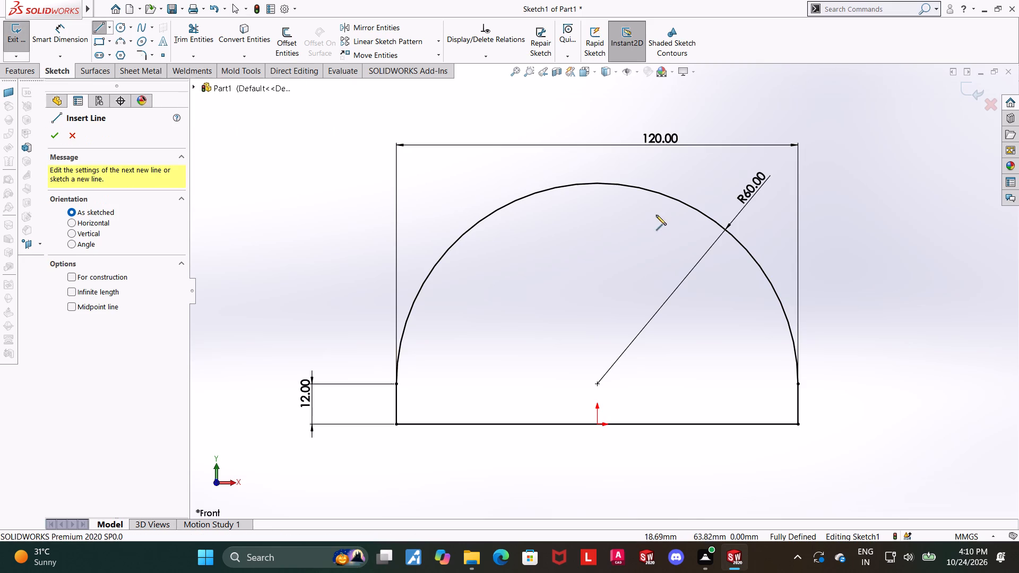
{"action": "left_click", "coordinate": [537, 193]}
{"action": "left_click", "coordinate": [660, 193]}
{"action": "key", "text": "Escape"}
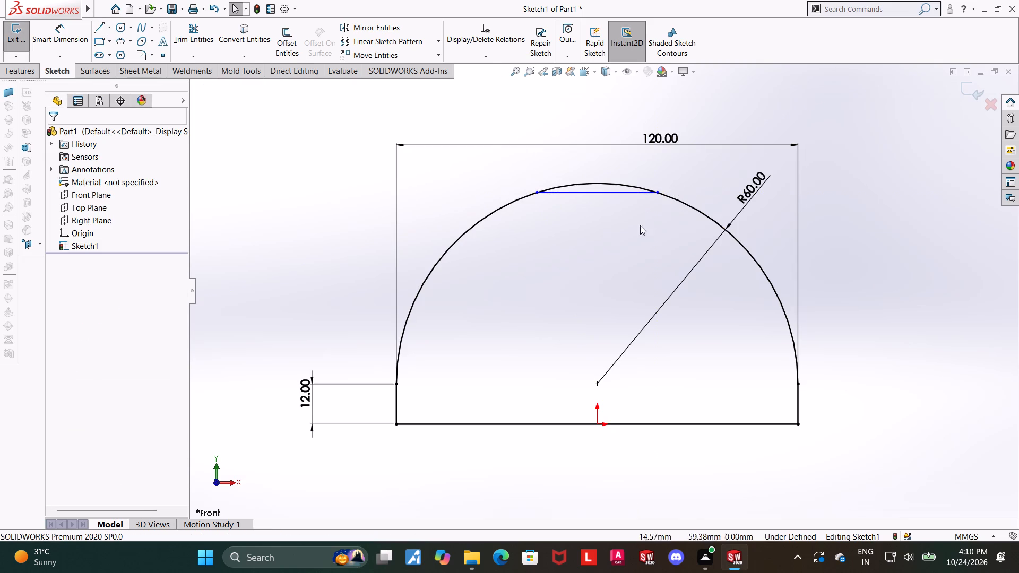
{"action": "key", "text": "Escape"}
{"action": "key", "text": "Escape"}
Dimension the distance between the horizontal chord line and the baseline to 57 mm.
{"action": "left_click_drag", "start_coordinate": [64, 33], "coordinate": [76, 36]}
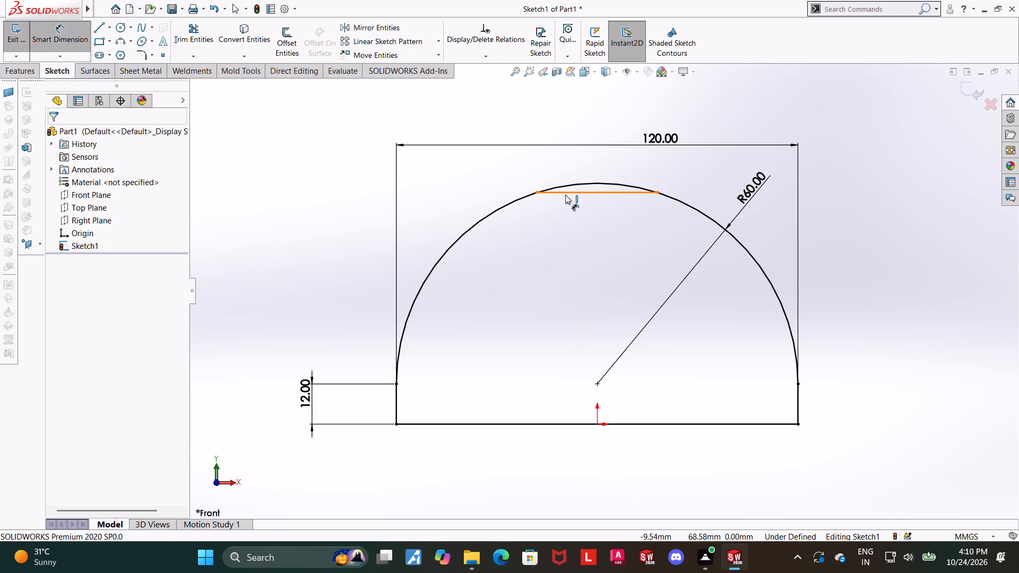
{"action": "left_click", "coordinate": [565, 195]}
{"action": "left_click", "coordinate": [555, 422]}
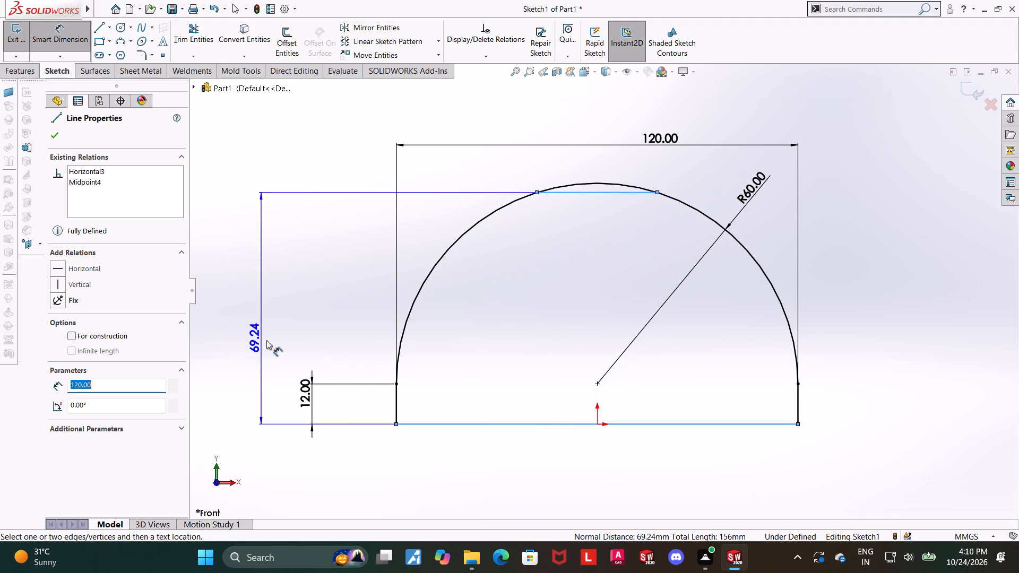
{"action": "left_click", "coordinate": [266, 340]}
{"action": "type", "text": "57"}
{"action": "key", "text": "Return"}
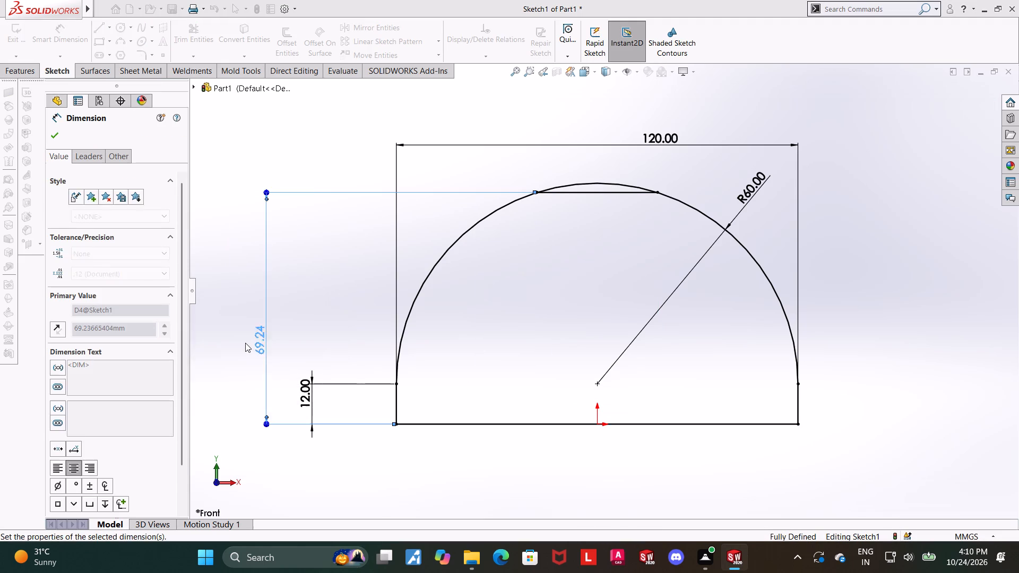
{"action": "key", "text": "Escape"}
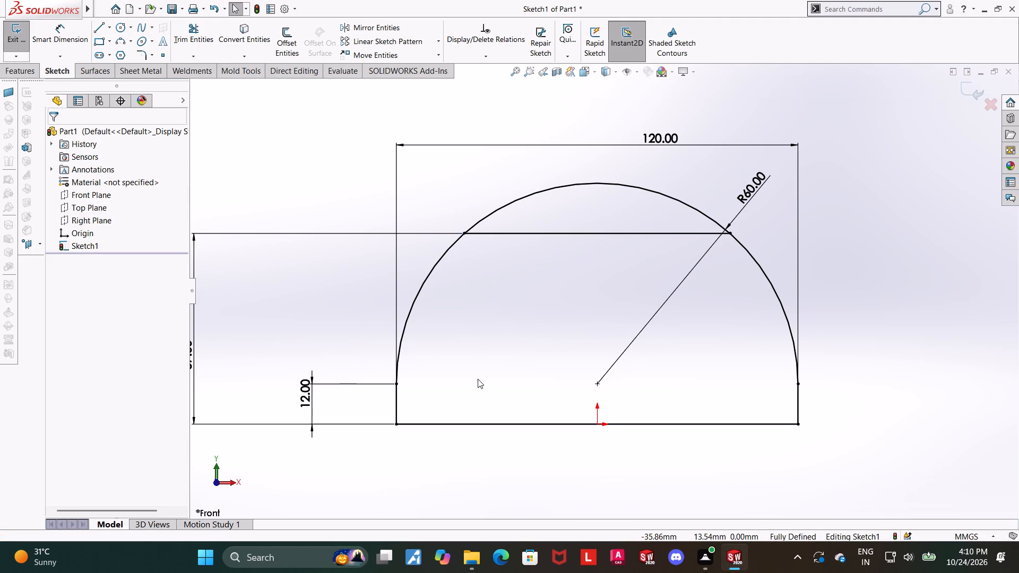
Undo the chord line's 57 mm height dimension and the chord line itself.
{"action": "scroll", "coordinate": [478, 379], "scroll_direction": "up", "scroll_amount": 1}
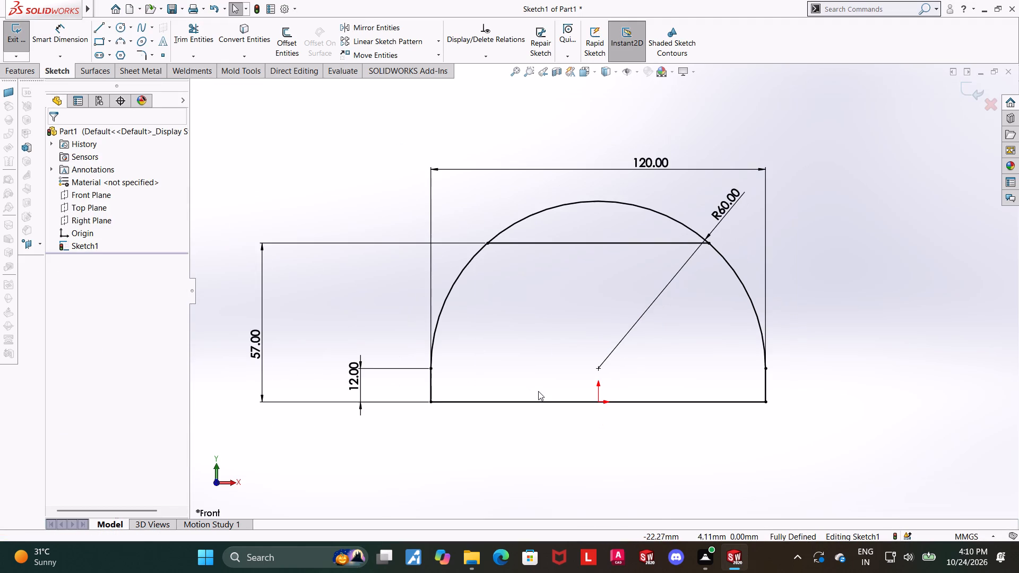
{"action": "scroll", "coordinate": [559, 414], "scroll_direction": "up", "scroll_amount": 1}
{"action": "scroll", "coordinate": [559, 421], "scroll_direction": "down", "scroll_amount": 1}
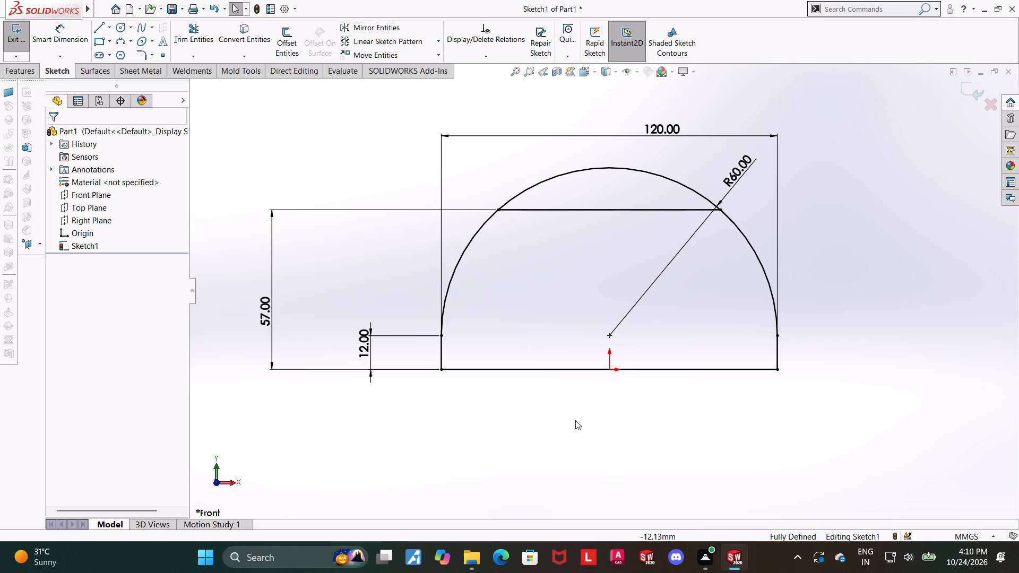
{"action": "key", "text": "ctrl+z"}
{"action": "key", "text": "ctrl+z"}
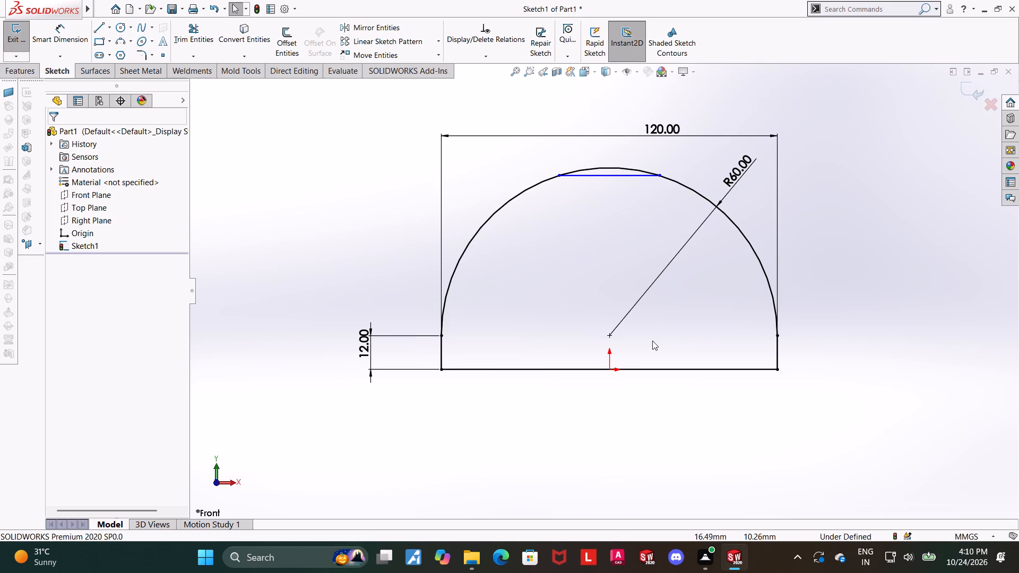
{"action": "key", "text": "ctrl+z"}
Undo the last change to the arc's radius value.
{"action": "key", "text": "ctrl+z"}
{"action": "left_click", "coordinate": [740, 429]}
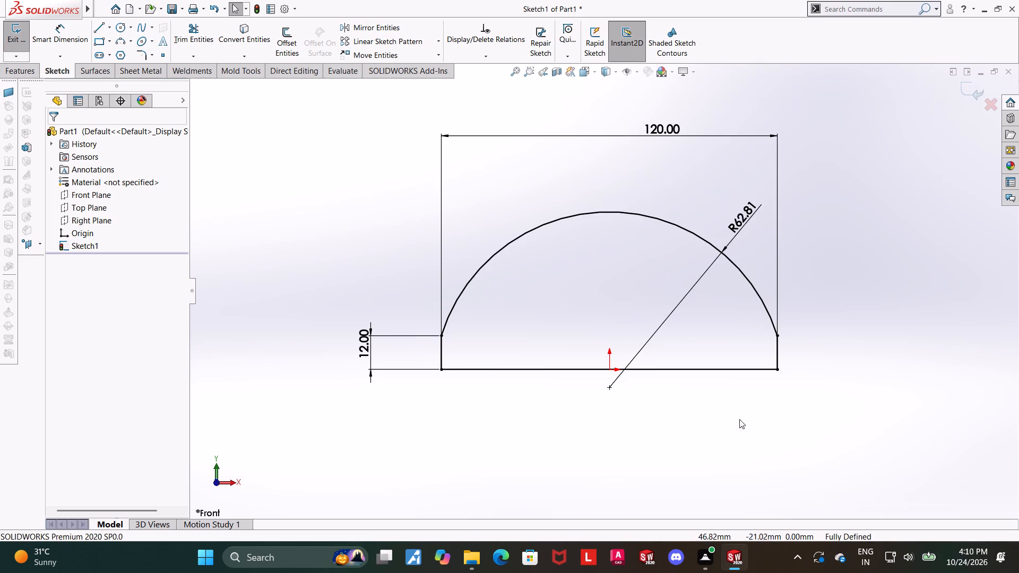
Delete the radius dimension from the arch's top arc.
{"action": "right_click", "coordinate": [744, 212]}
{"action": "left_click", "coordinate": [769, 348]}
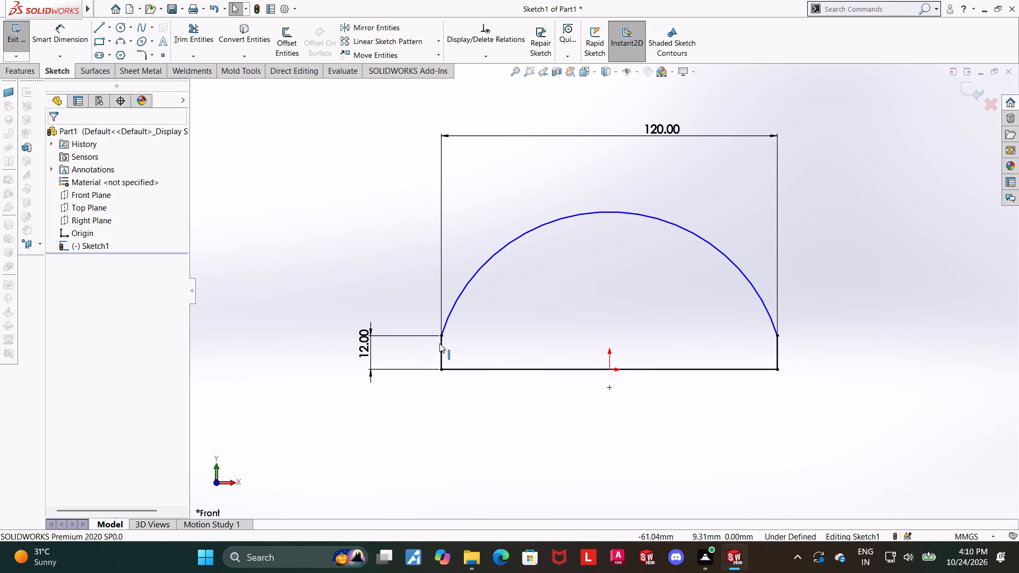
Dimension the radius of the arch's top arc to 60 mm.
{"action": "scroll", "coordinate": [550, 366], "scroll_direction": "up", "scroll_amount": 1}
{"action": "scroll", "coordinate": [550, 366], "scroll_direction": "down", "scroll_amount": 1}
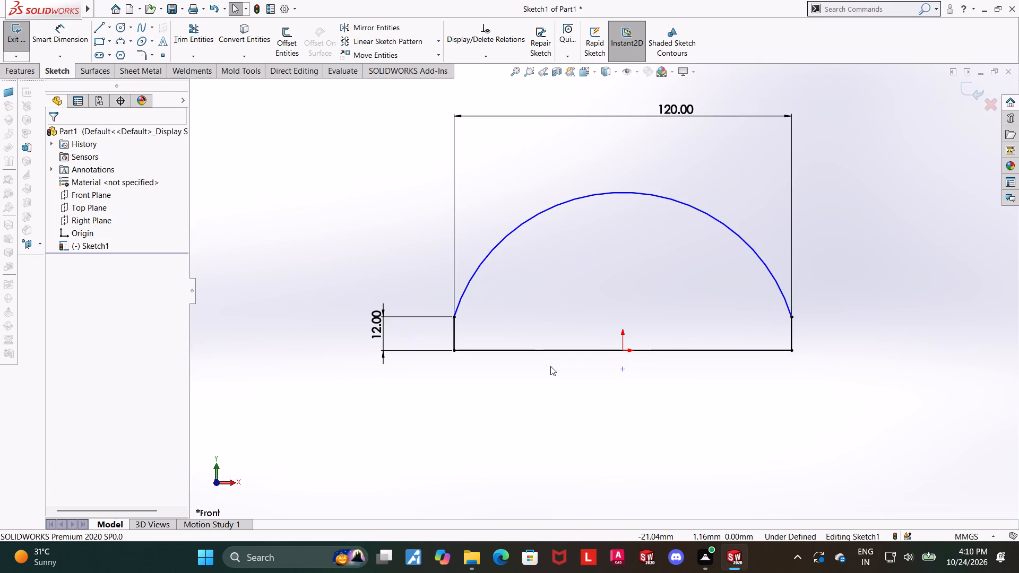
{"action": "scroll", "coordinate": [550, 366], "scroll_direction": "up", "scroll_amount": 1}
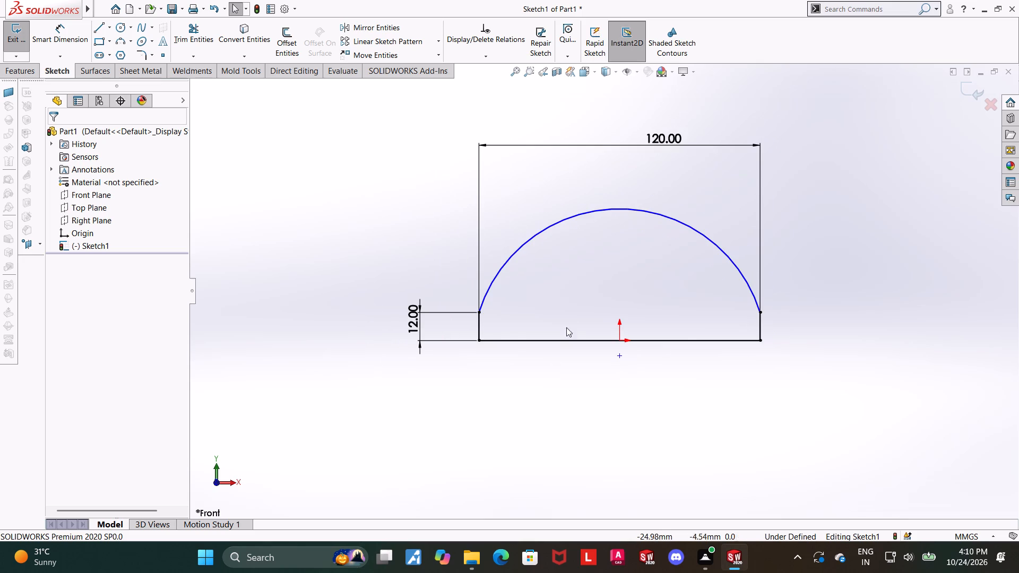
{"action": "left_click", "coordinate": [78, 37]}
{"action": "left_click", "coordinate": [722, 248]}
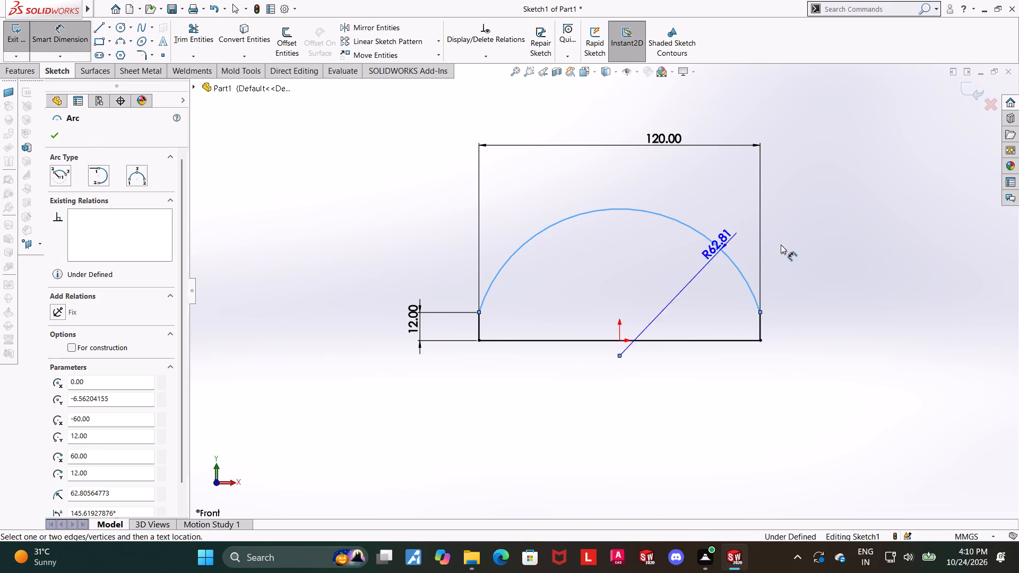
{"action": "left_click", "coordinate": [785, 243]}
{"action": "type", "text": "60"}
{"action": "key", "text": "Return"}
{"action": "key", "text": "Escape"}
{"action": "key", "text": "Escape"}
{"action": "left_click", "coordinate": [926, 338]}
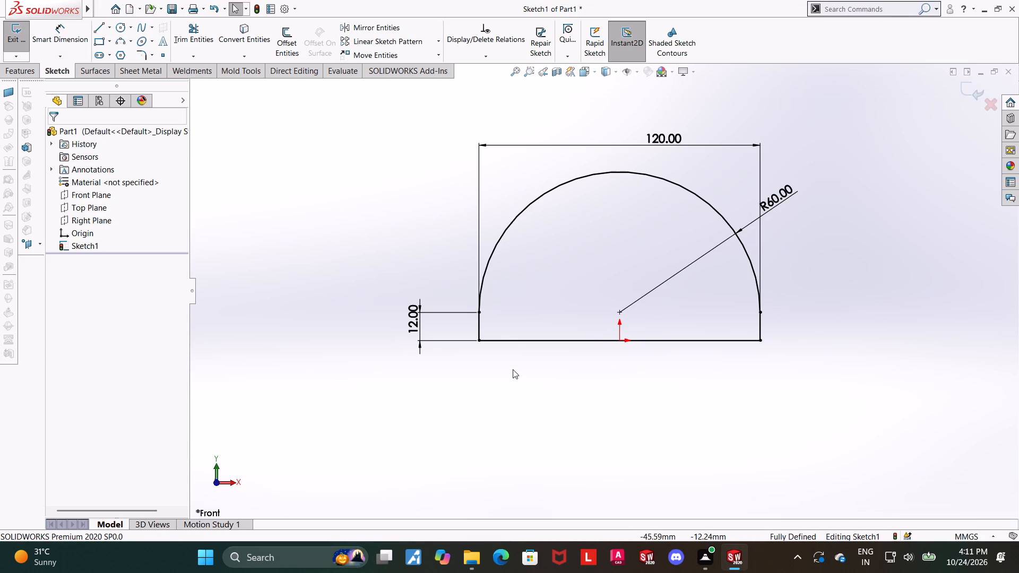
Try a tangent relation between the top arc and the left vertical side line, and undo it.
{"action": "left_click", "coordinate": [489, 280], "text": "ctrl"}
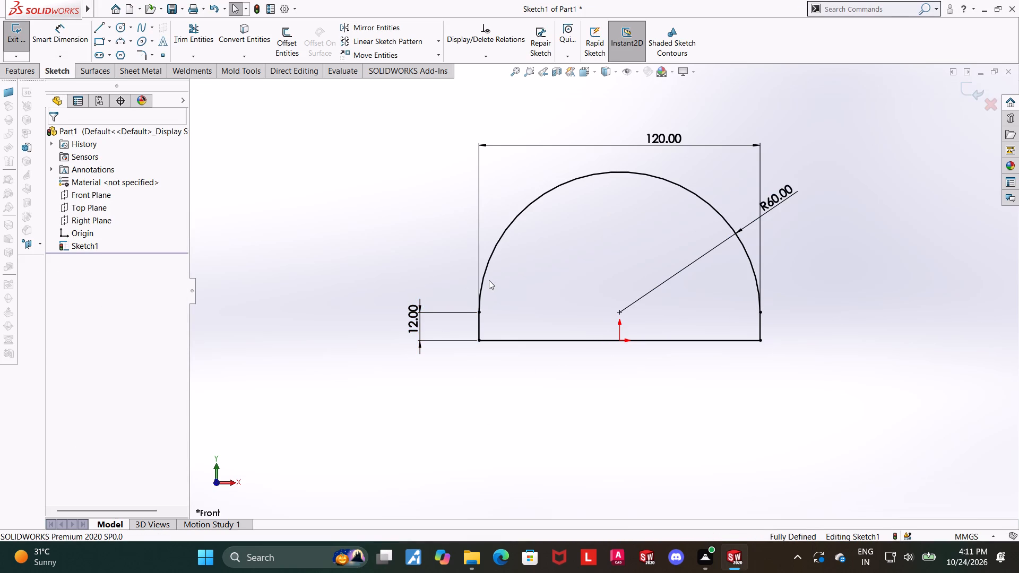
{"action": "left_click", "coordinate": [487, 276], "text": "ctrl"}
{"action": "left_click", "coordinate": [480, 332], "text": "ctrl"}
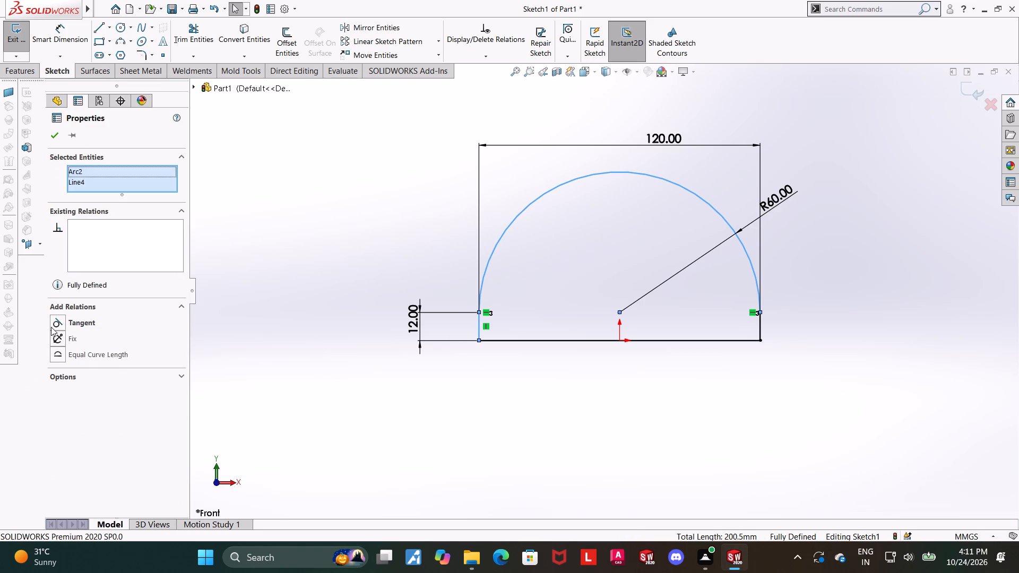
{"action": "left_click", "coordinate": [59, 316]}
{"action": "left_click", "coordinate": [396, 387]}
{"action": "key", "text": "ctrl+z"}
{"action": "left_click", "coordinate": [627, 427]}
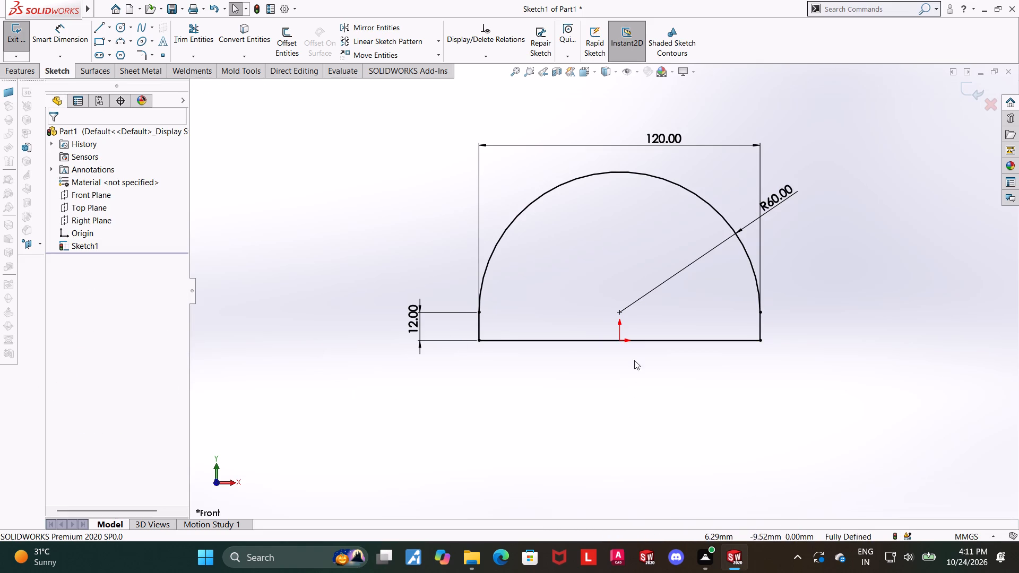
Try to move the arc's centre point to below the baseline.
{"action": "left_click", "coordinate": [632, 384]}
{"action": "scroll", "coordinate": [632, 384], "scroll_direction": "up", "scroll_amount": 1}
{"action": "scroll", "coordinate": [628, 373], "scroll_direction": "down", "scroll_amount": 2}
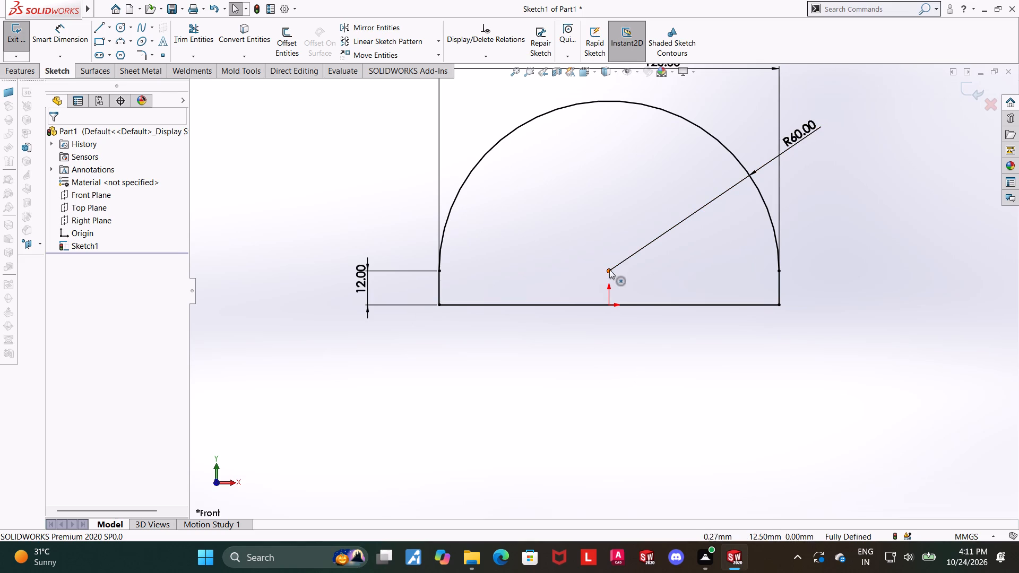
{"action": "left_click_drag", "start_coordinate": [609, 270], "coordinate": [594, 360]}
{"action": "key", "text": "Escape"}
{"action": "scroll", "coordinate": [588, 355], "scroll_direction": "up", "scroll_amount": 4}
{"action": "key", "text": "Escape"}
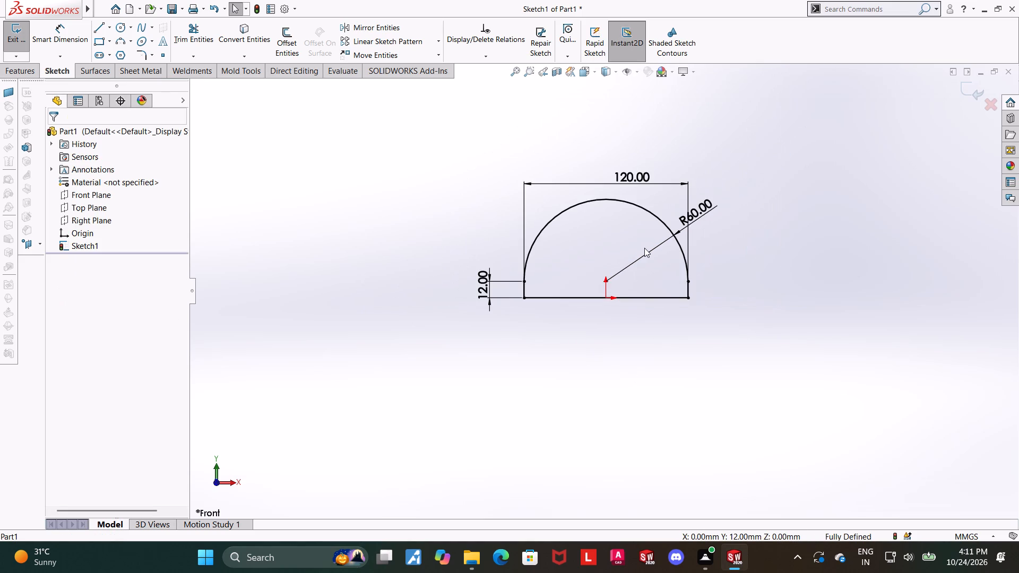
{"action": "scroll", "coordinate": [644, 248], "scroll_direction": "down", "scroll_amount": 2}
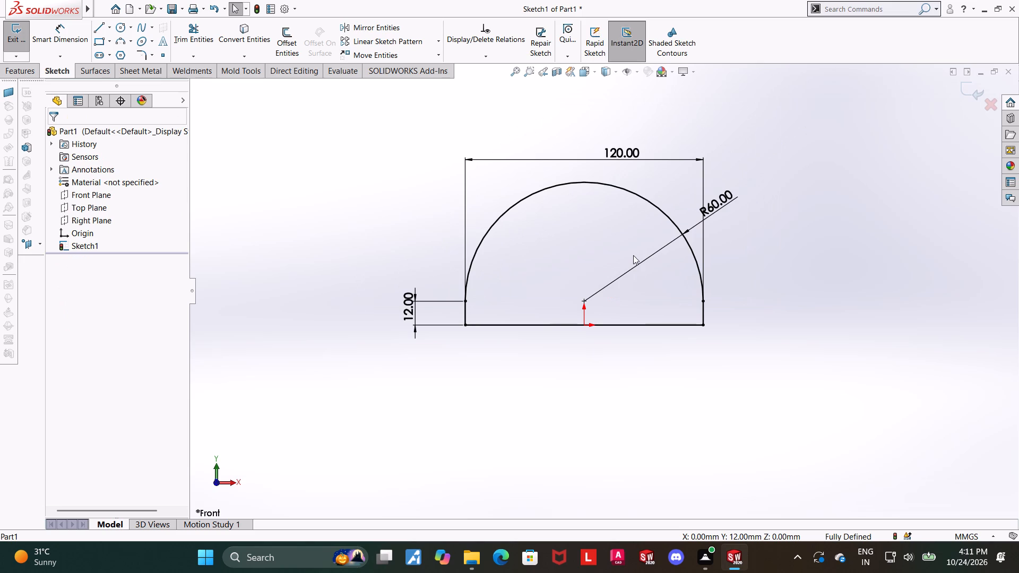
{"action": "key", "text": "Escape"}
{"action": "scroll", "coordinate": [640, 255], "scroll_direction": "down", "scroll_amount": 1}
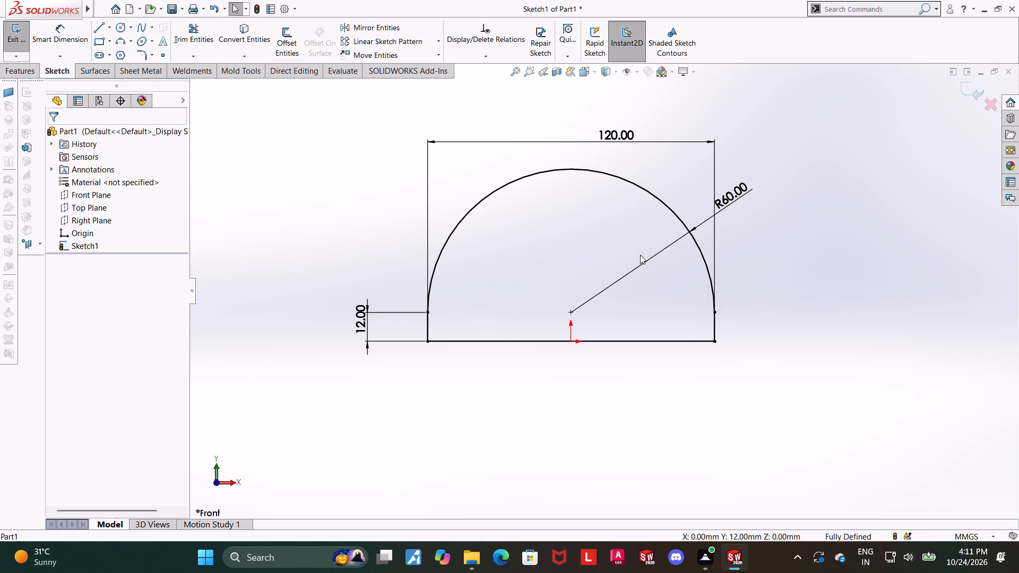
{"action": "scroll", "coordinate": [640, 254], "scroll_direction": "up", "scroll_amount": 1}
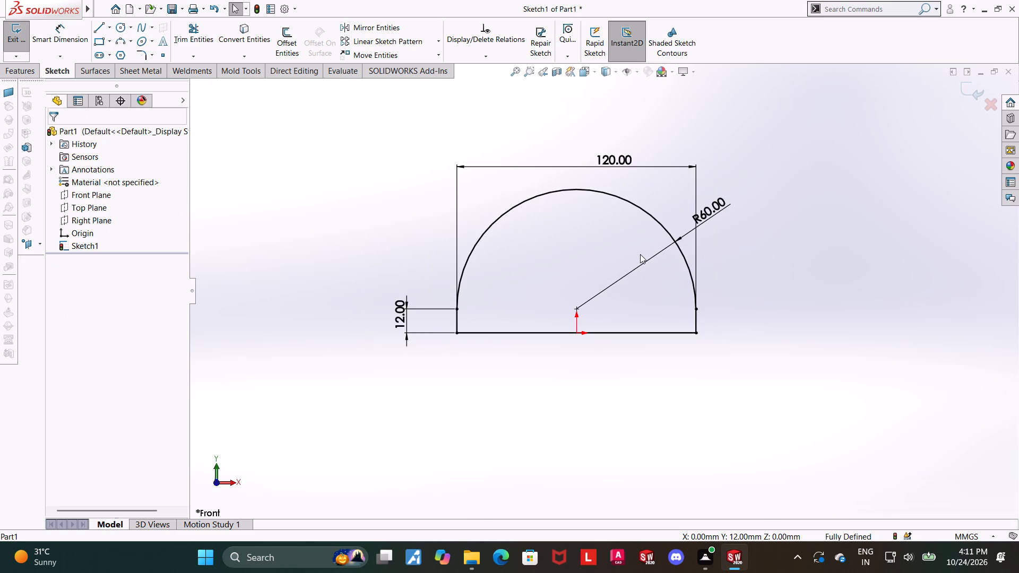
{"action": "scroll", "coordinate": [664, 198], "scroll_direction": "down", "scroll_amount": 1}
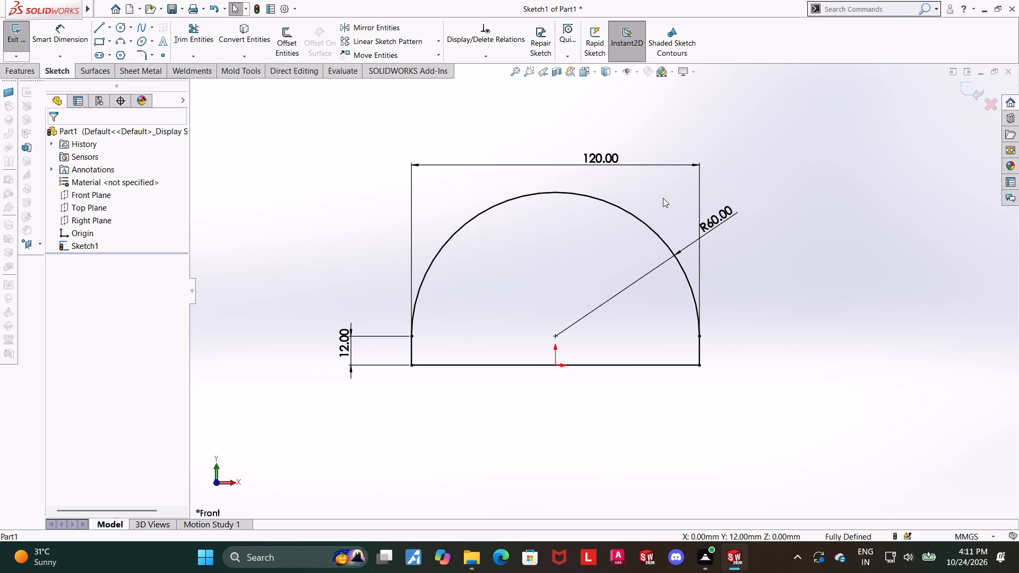
Exit the Front Plane arch sketch and discard it.
{"action": "left_click", "coordinate": [100, 29]}
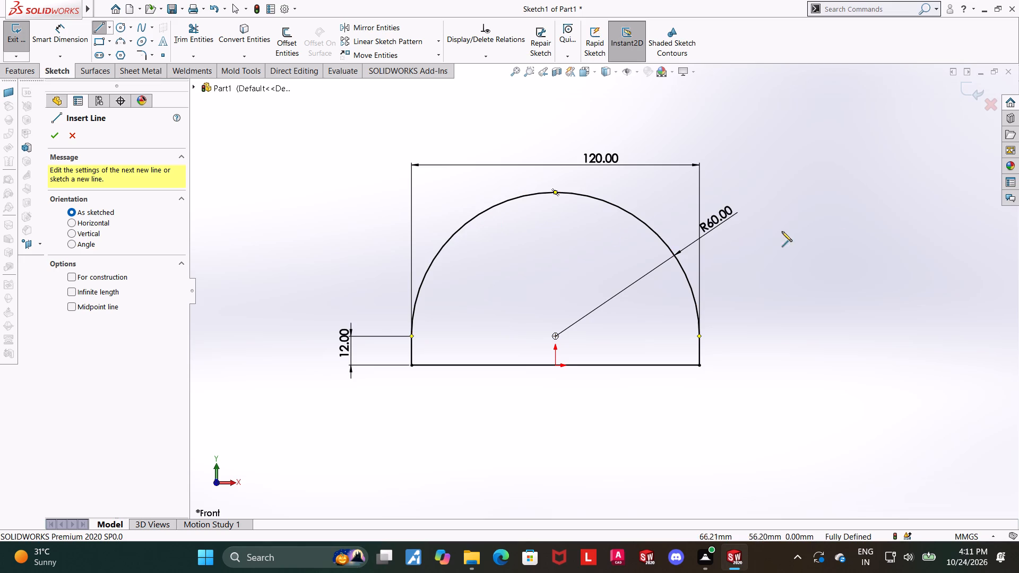
{"action": "left_click", "coordinate": [985, 108]}
{"action": "left_click", "coordinate": [531, 282]}
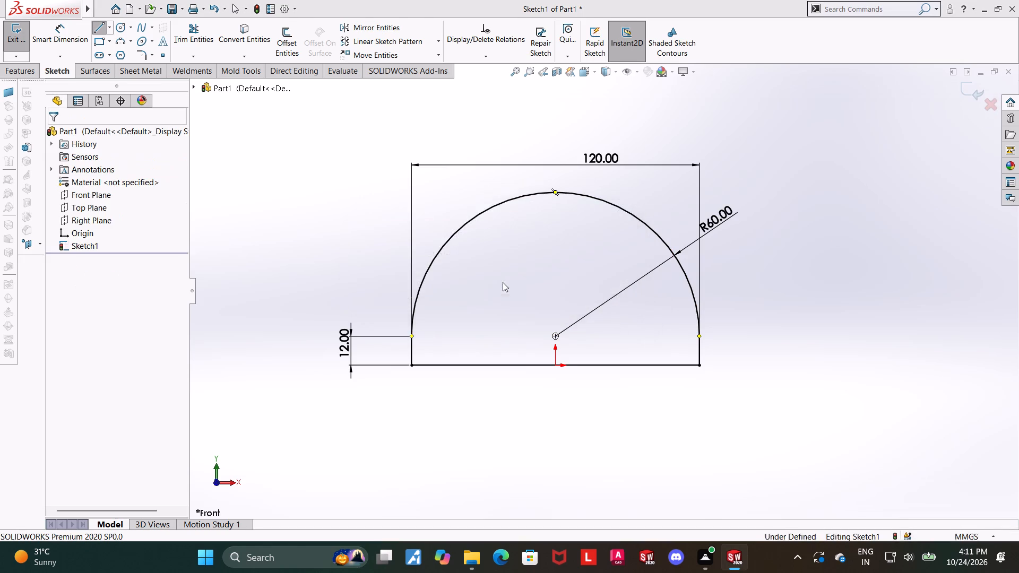
{"action": "key", "text": "Escape"}
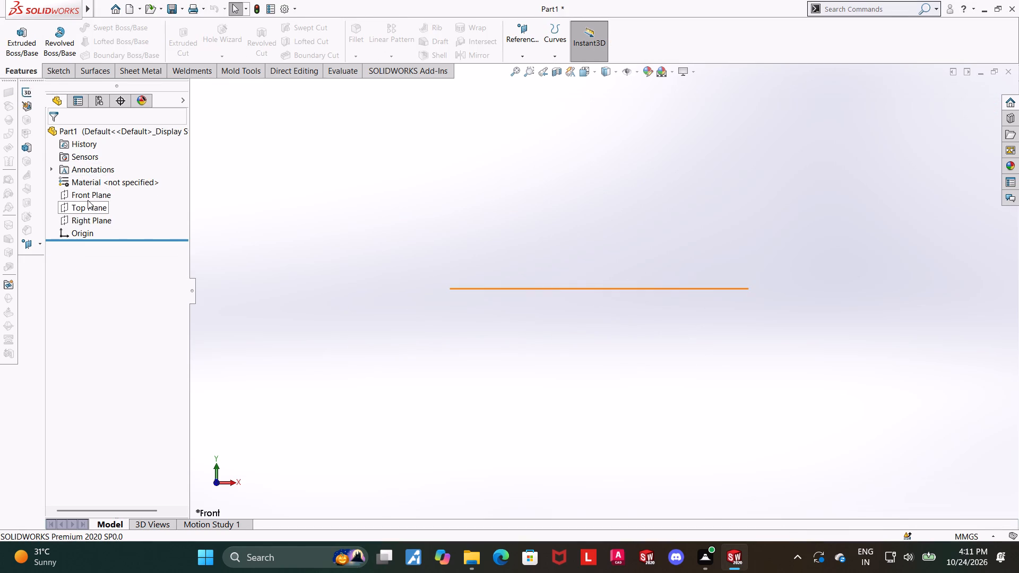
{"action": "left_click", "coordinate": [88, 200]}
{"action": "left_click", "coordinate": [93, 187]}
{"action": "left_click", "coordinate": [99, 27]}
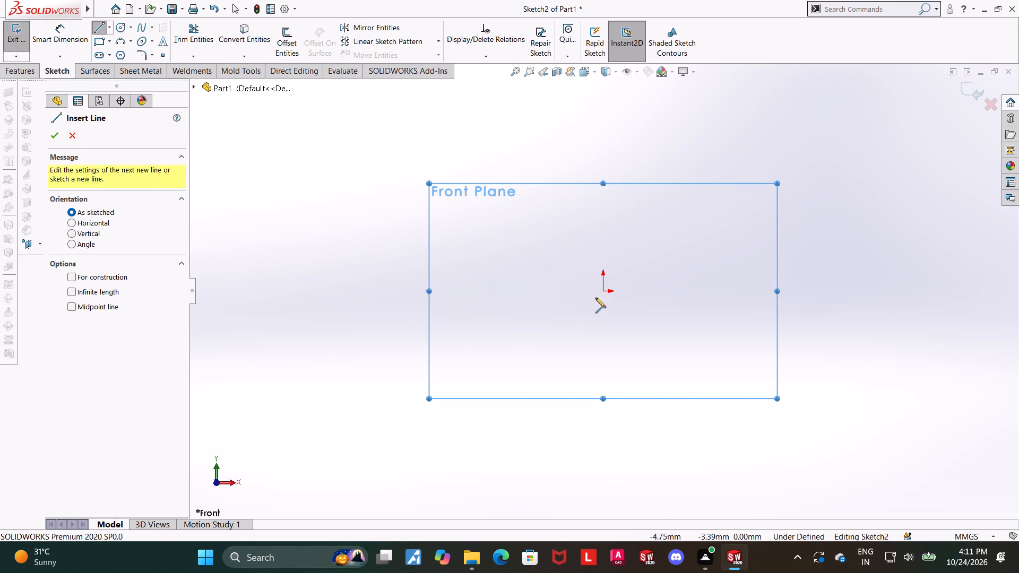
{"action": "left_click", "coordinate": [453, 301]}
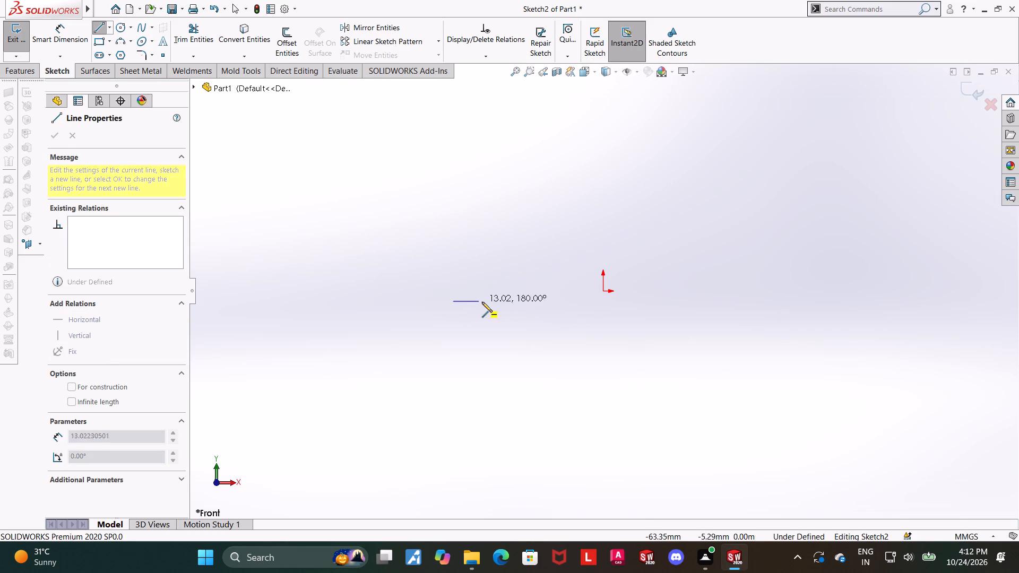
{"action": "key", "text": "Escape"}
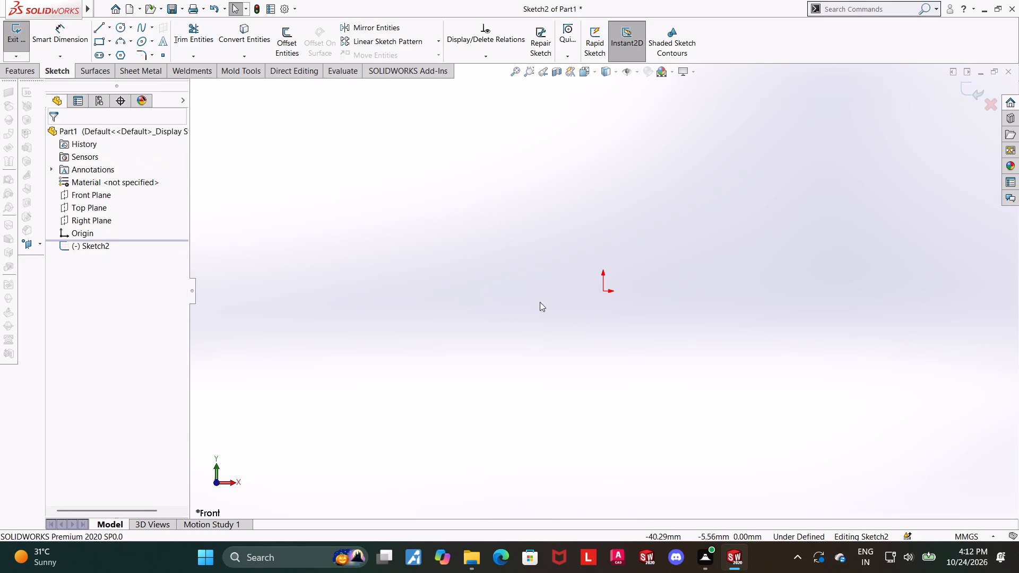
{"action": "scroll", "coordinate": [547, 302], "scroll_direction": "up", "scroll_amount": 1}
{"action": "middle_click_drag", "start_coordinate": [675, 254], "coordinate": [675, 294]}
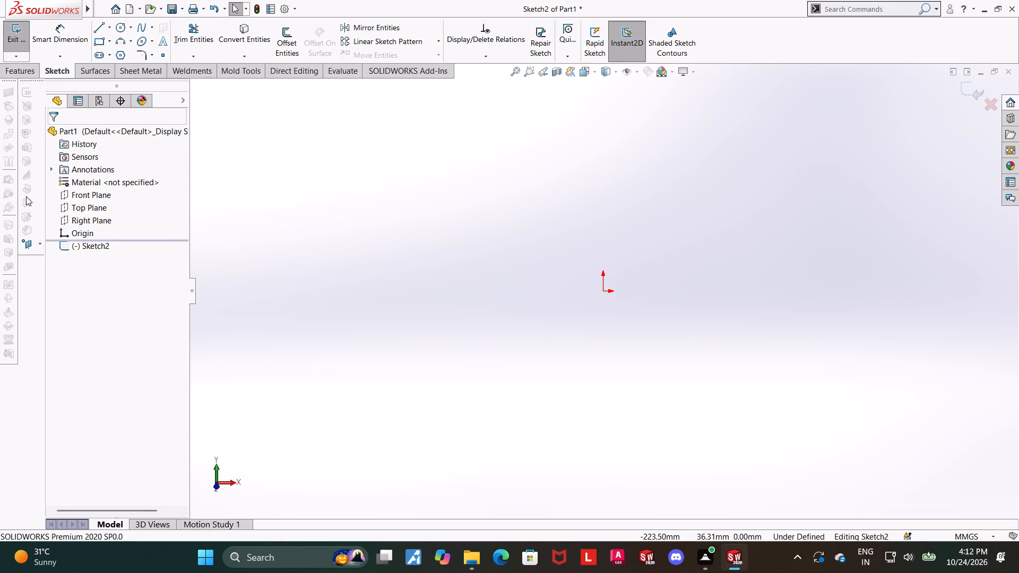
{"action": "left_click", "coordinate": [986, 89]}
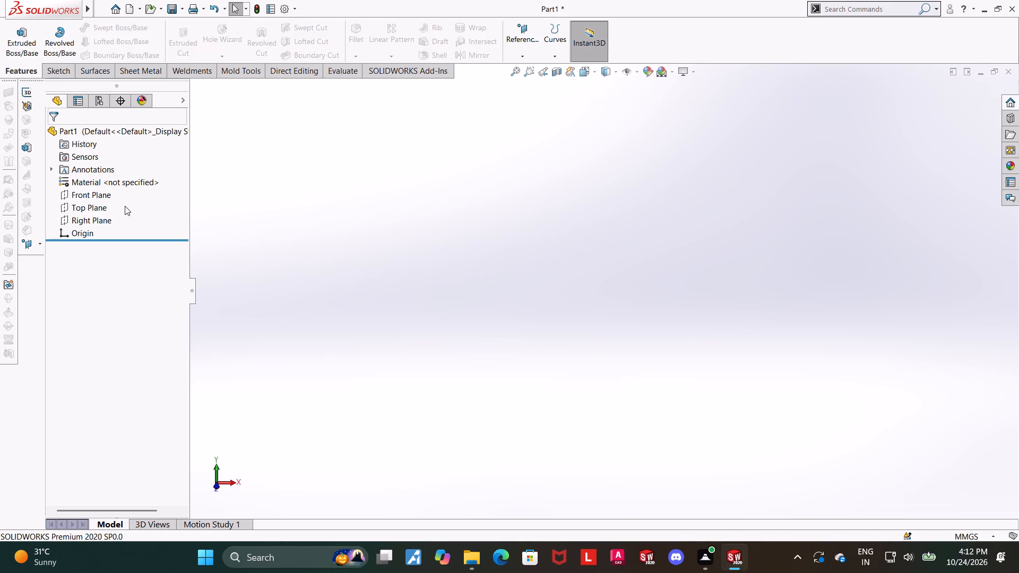
On a new Top Plane sketch, chain lines from the origin: about 64 mm right, 21 down, 55 inward, 117 left, 54.5 outward, up to origin level.
{"action": "left_click", "coordinate": [102, 206]}
{"action": "left_click", "coordinate": [111, 195]}
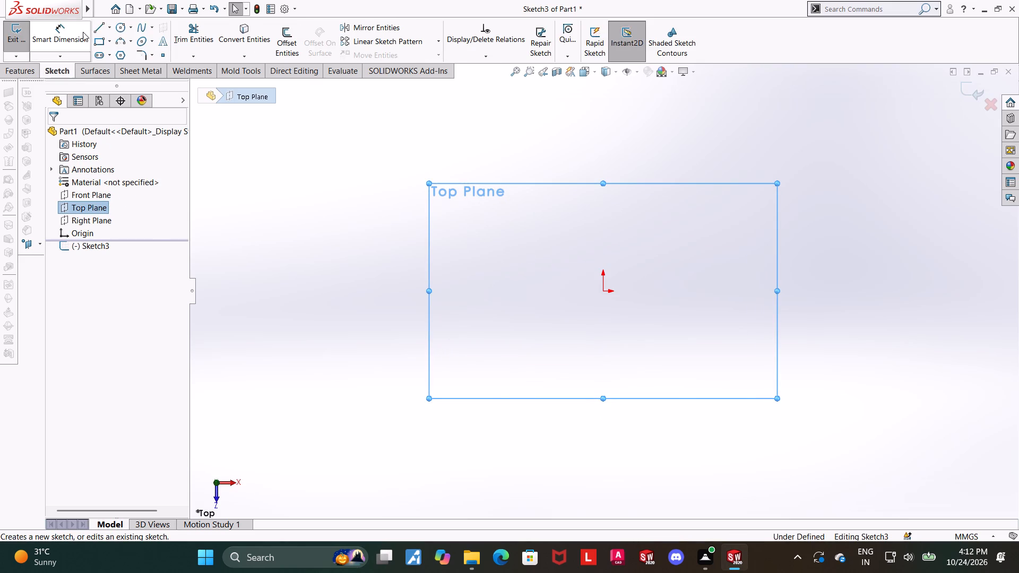
{"action": "left_click", "coordinate": [98, 24]}
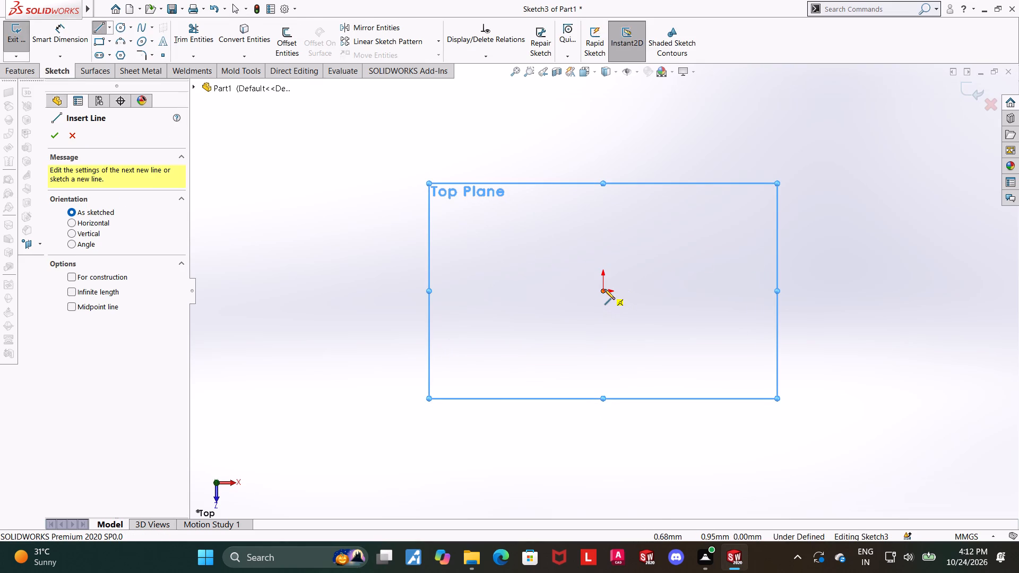
{"action": "left_click", "coordinate": [605, 289]}
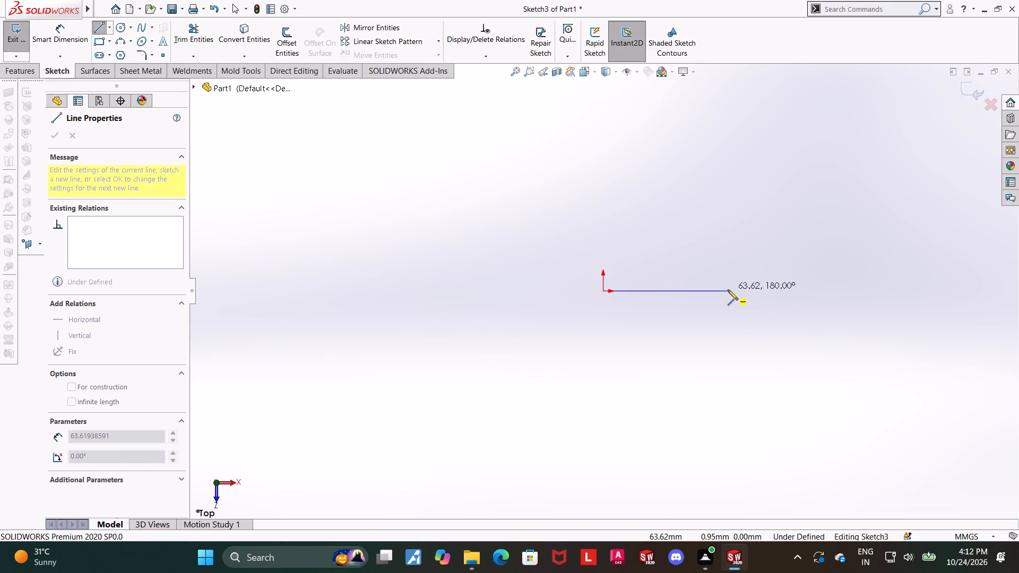
{"action": "left_click", "coordinate": [728, 290]}
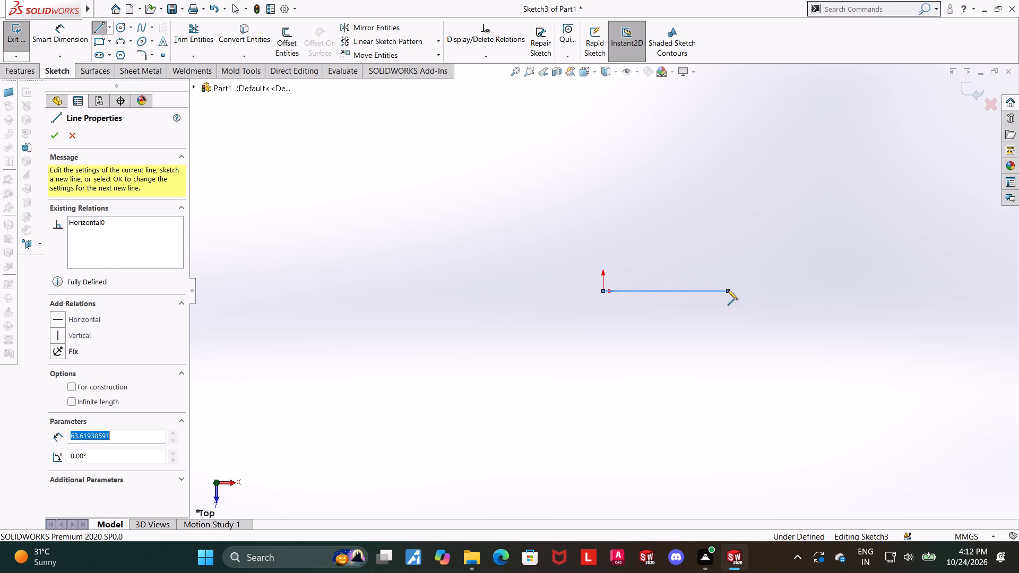
{"action": "left_click", "coordinate": [727, 332]}
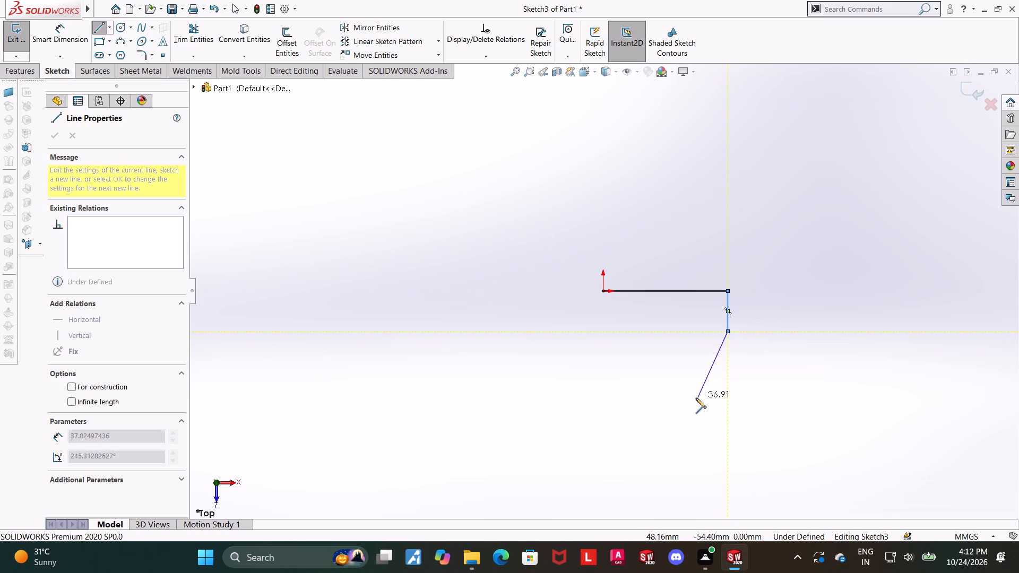
{"action": "left_click", "coordinate": [661, 421]}
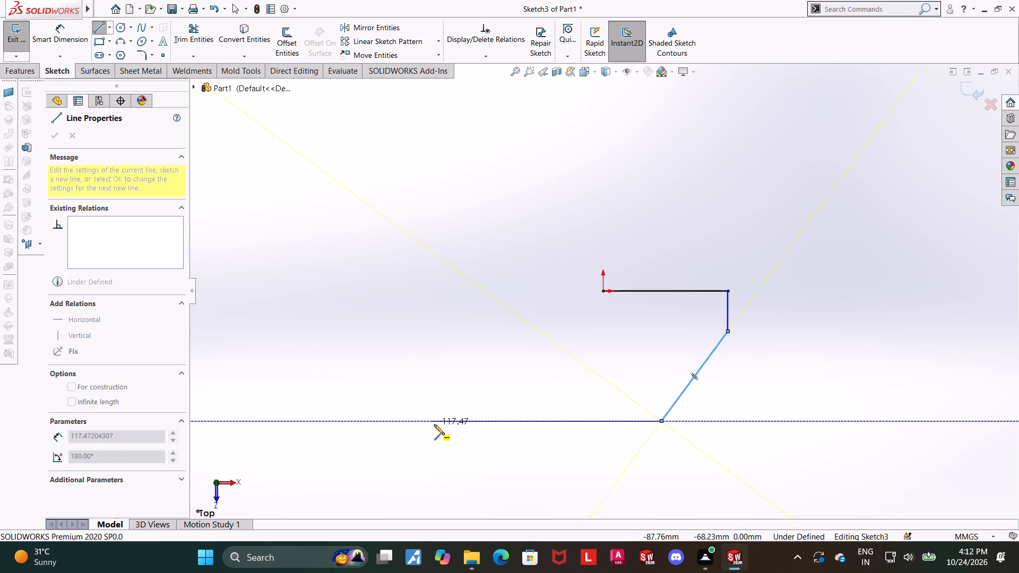
{"action": "left_click", "coordinate": [434, 424]}
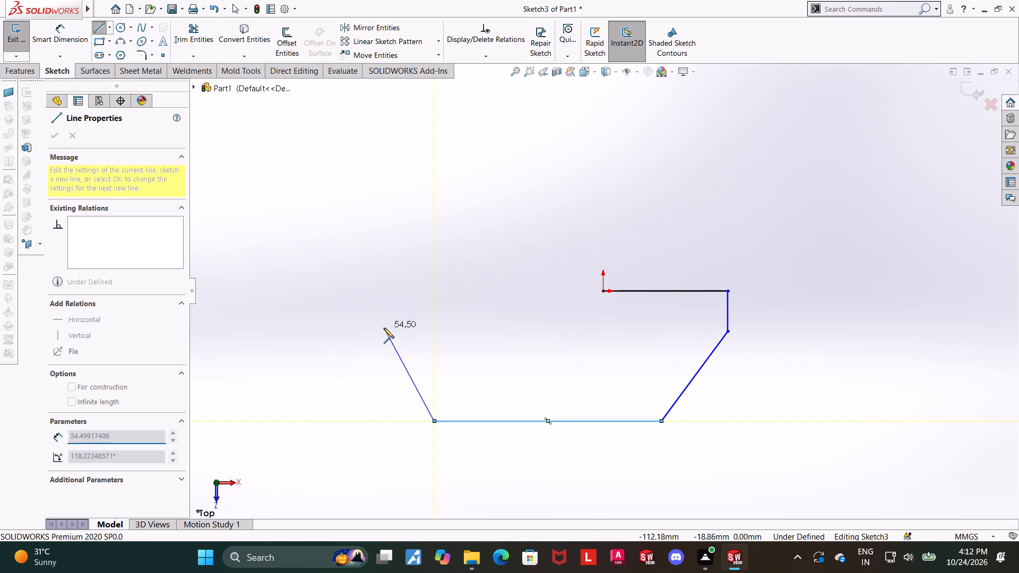
{"action": "left_click", "coordinate": [385, 331]}
{"action": "left_click", "coordinate": [386, 293]}
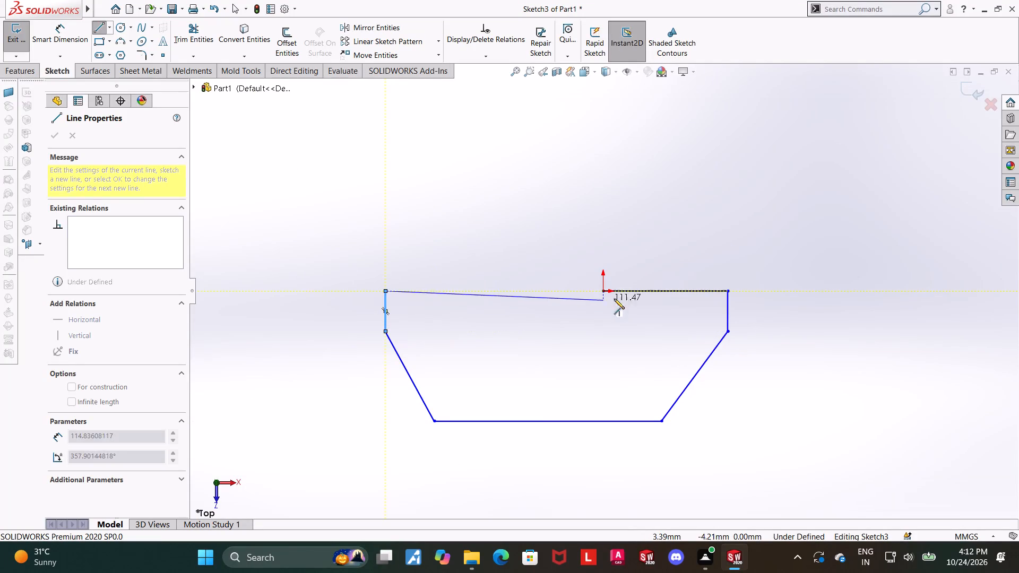
{"action": "key", "text": "Escape"}
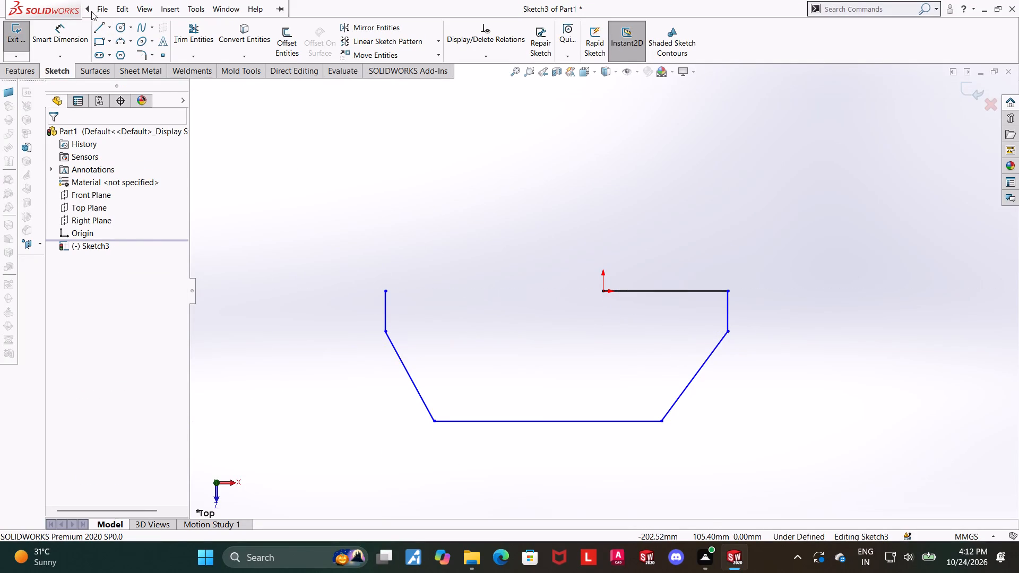
Close the profile with a horizontal line about 111 mm long from the left side's upper end to the origin.
{"action": "left_click", "coordinate": [97, 23]}
{"action": "left_click", "coordinate": [574, 163]}
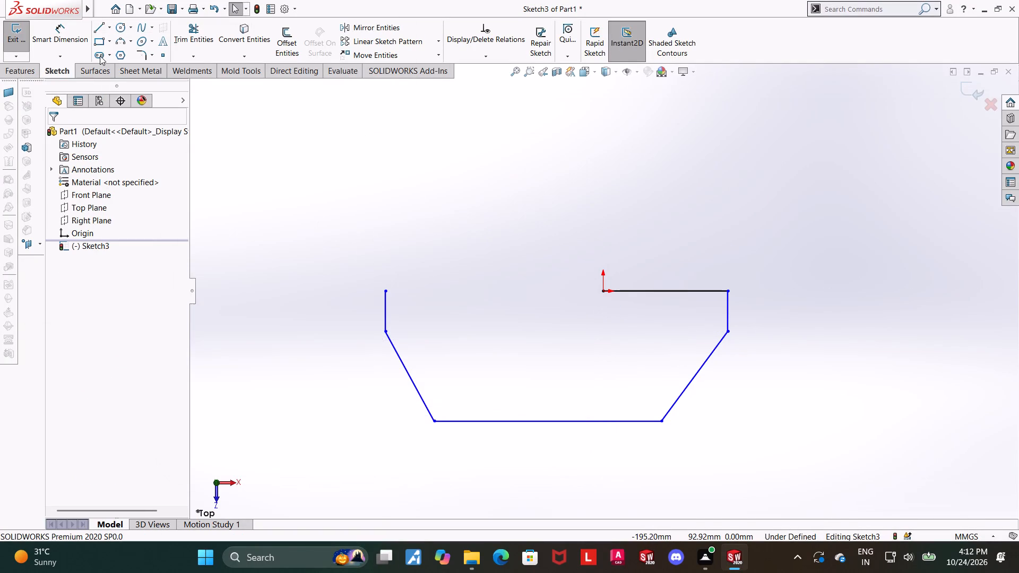
{"action": "left_click", "coordinate": [105, 31]}
{"action": "left_click", "coordinate": [386, 293]}
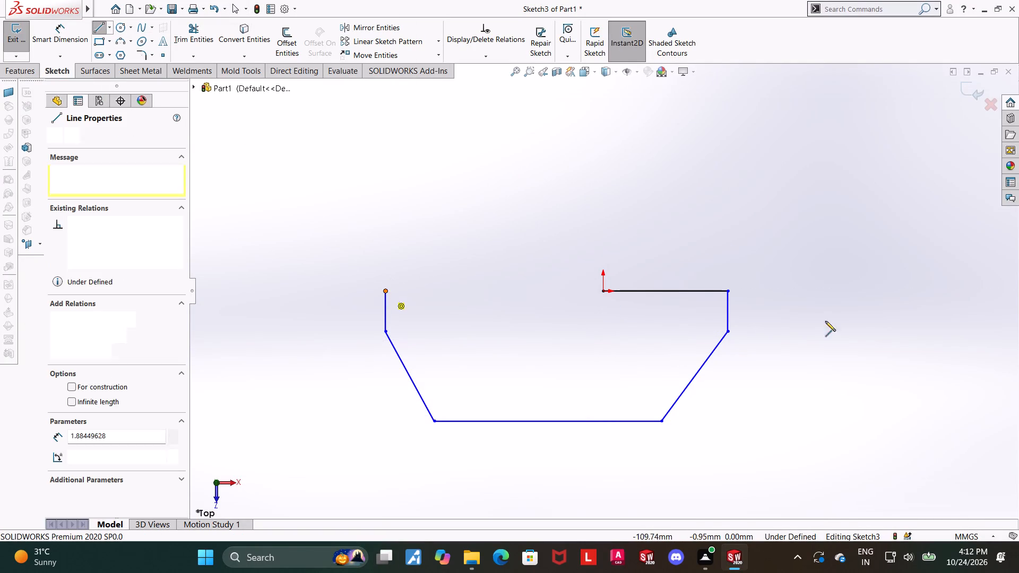
{"action": "left_click", "coordinate": [604, 292]}
{"action": "key", "text": "Escape"}
{"action": "key", "text": "Escape"}
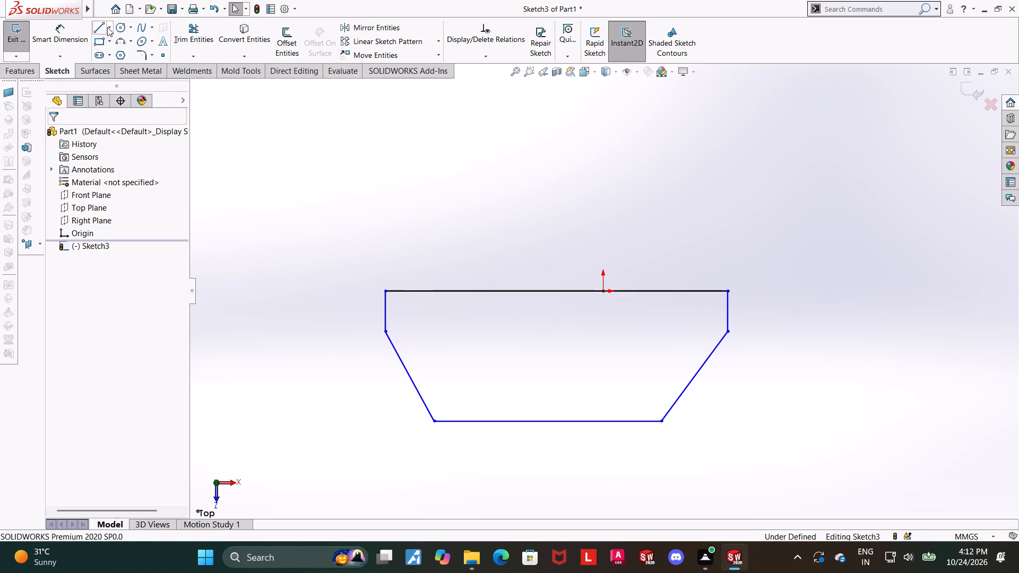
Sketch a vertical construction line about 21 mm long from the origin down into the profile.
{"action": "left_click", "coordinate": [111, 26]}
{"action": "left_click", "coordinate": [109, 53]}
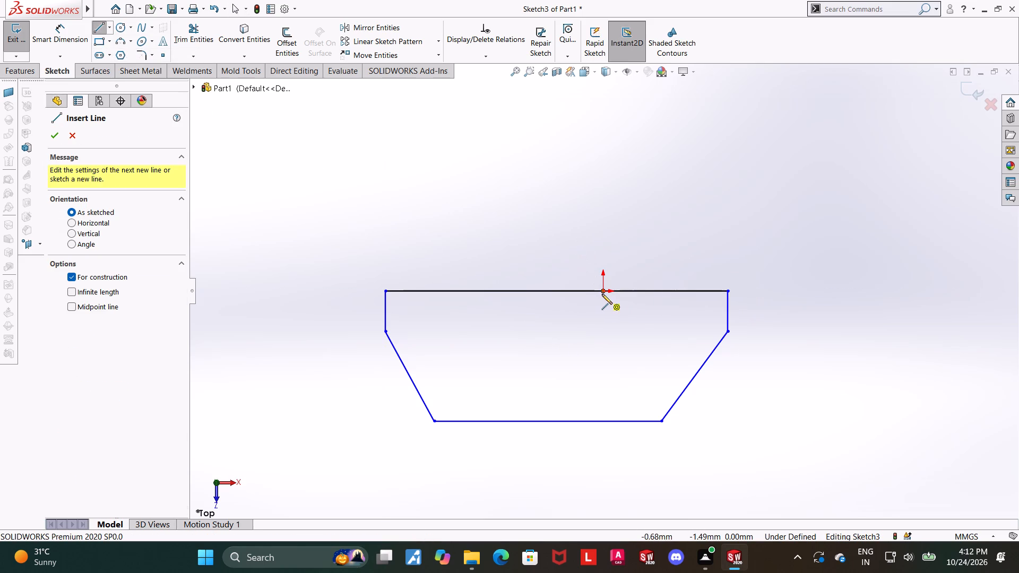
{"action": "left_click", "coordinate": [602, 294]}
{"action": "left_click", "coordinate": [602, 333]}
{"action": "key", "text": "Escape"}
{"action": "key", "text": "Escape"}
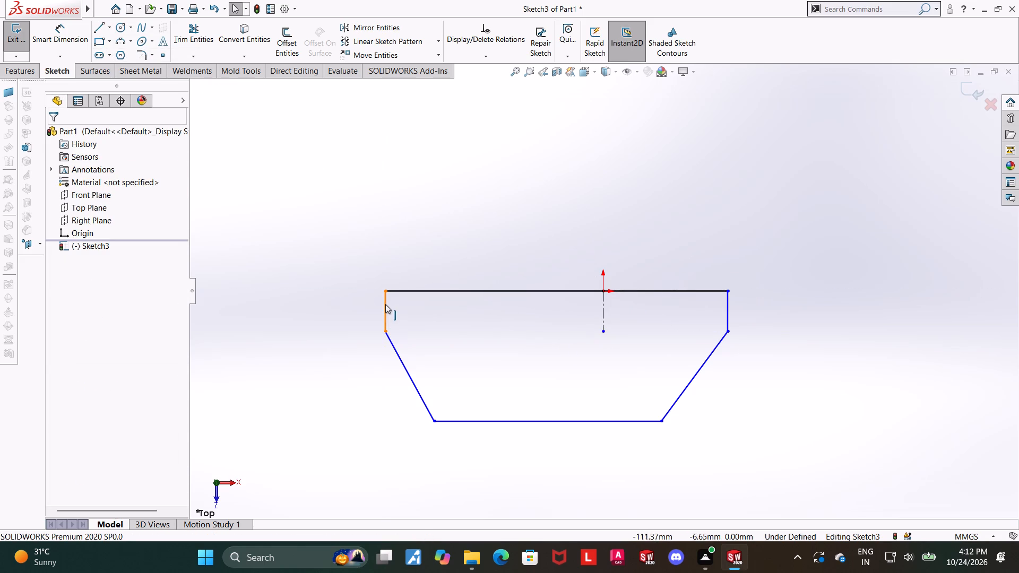
Make the profile's two vertical sides symmetric about the vertical construction line.
{"action": "left_click", "coordinate": [385, 304]}
{"action": "left_click", "coordinate": [729, 307], "text": "ctrl"}
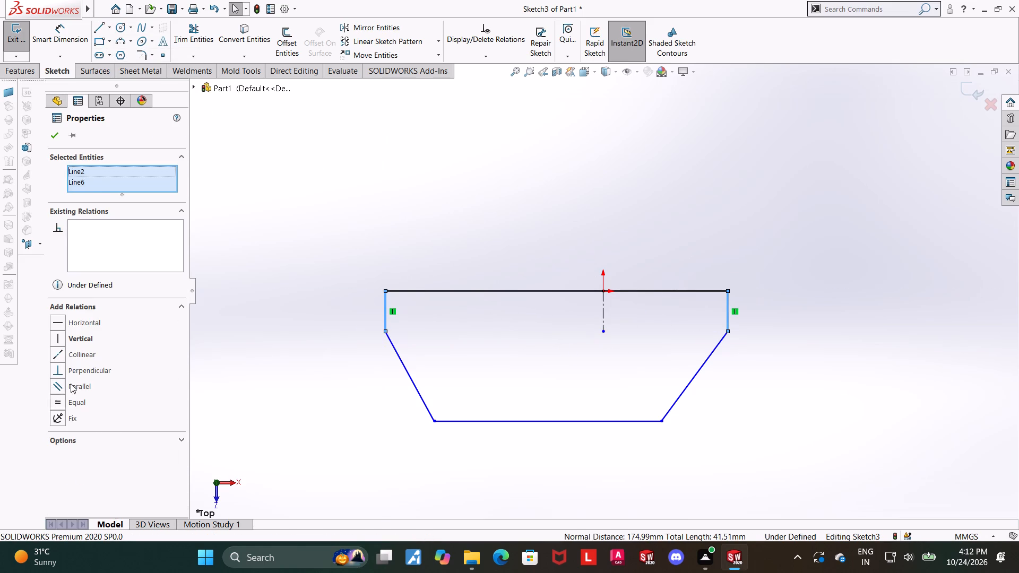
{"action": "left_click", "coordinate": [376, 337]}
{"action": "left_click", "coordinate": [384, 308]}
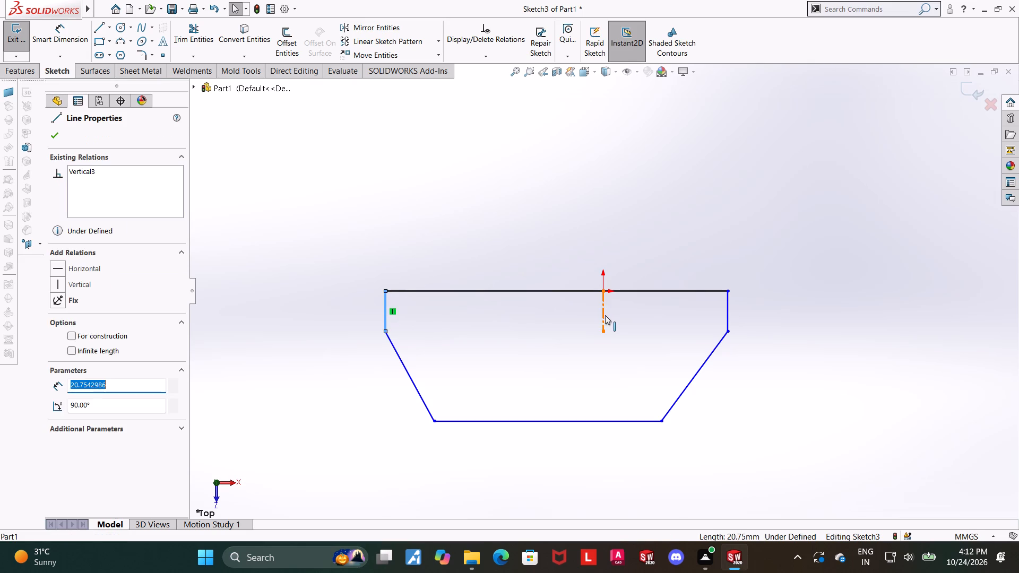
{"action": "left_click", "coordinate": [605, 315], "text": "ctrl"}
{"action": "left_click", "coordinate": [727, 305], "text": "ctrl"}
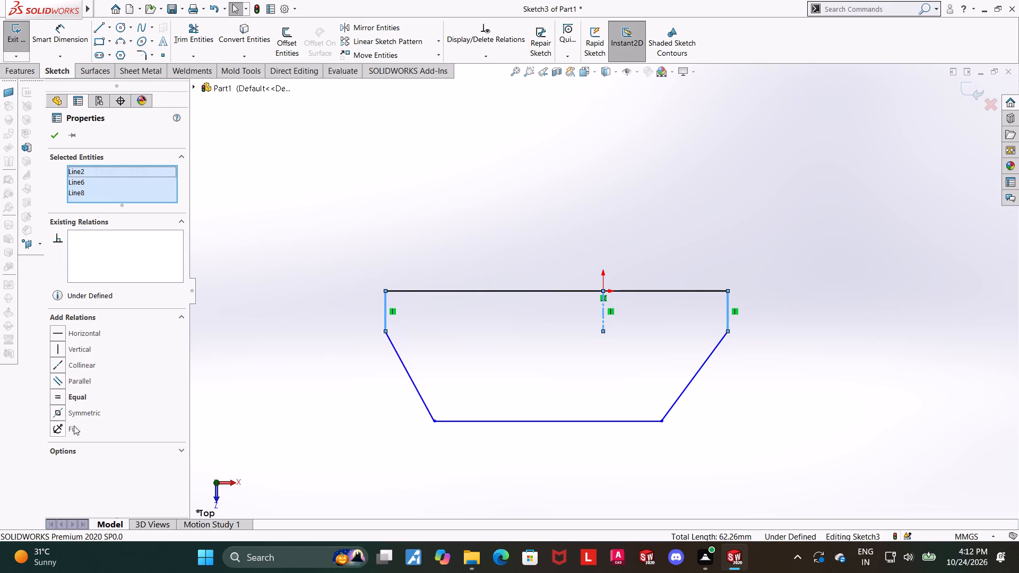
{"action": "left_click", "coordinate": [54, 413]}
{"action": "left_click", "coordinate": [450, 395]}
{"action": "left_click", "coordinate": [417, 378]}
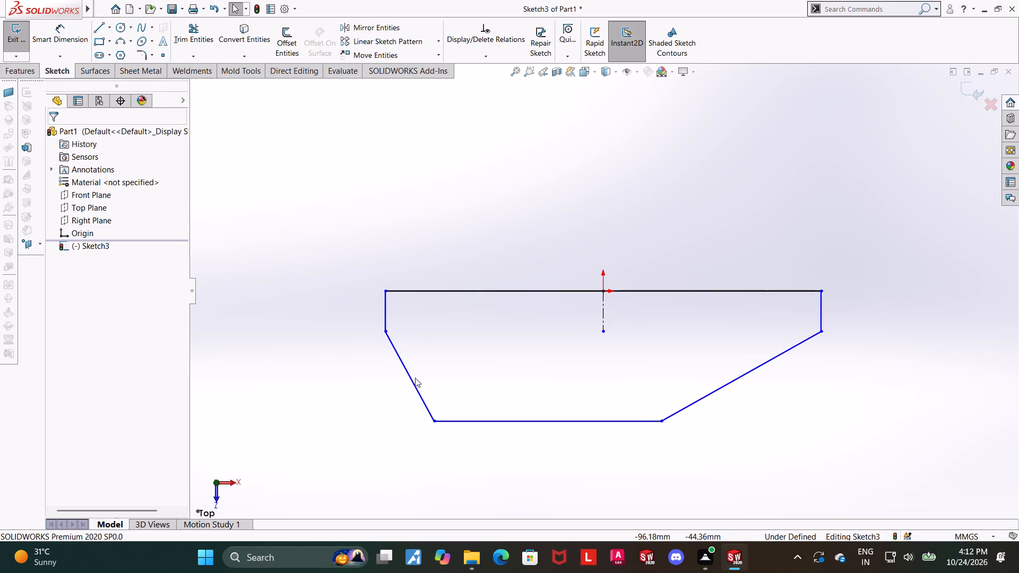
Make the profile's two sloping edges symmetric about the vertical construction line.
{"action": "left_click", "coordinate": [410, 380]}
{"action": "left_click", "coordinate": [603, 358]}
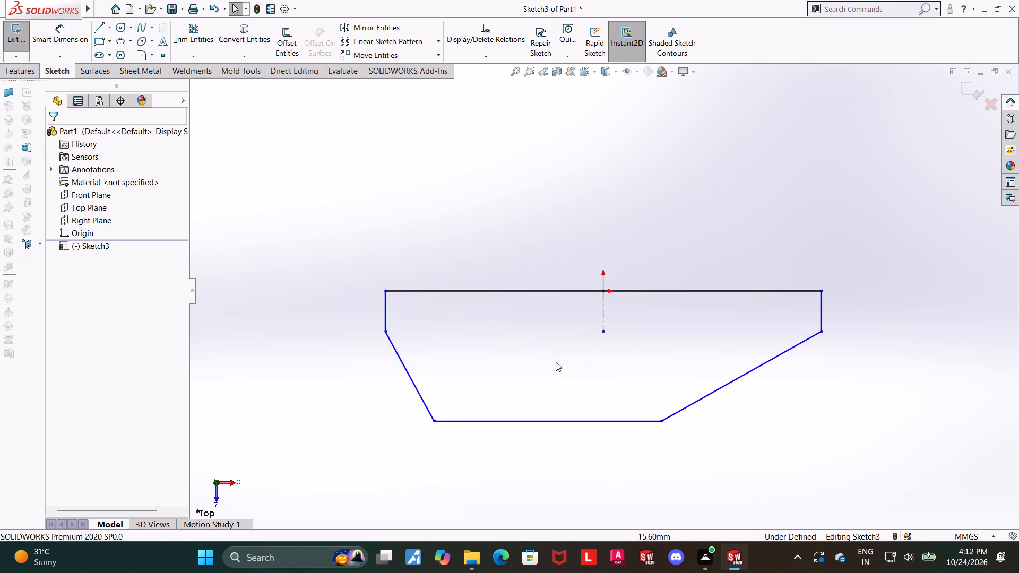
{"action": "left_click", "coordinate": [410, 375]}
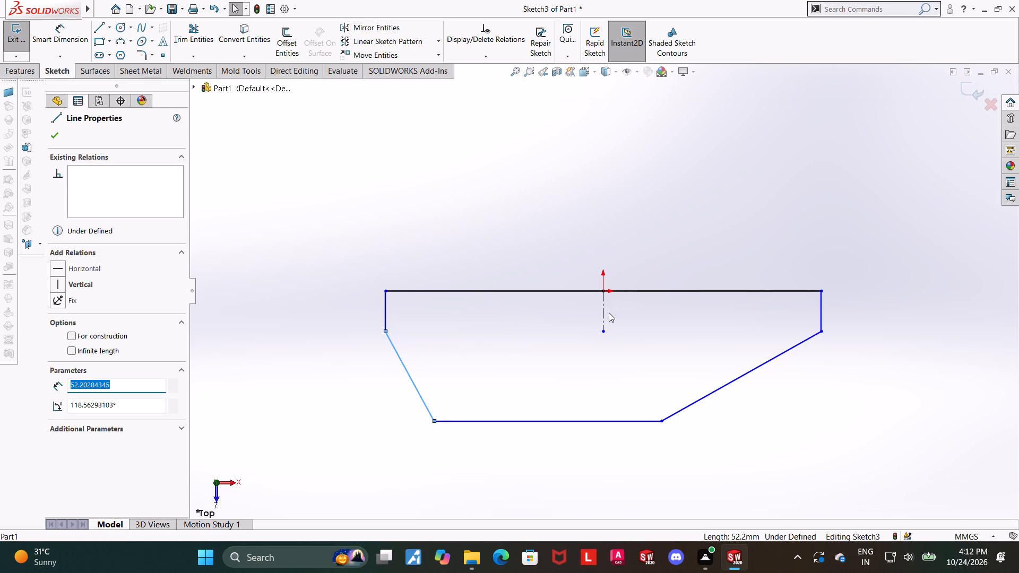
{"action": "left_click", "coordinate": [604, 310], "text": "ctrl"}
{"action": "left_click", "coordinate": [730, 381], "text": "ctrl"}
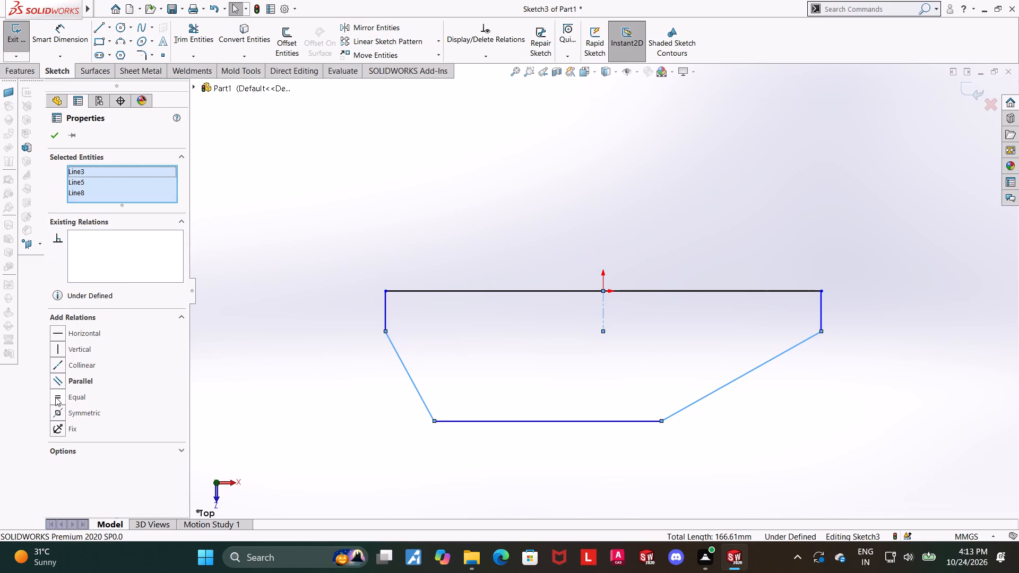
{"action": "left_click", "coordinate": [58, 412]}
{"action": "left_click", "coordinate": [787, 421]}
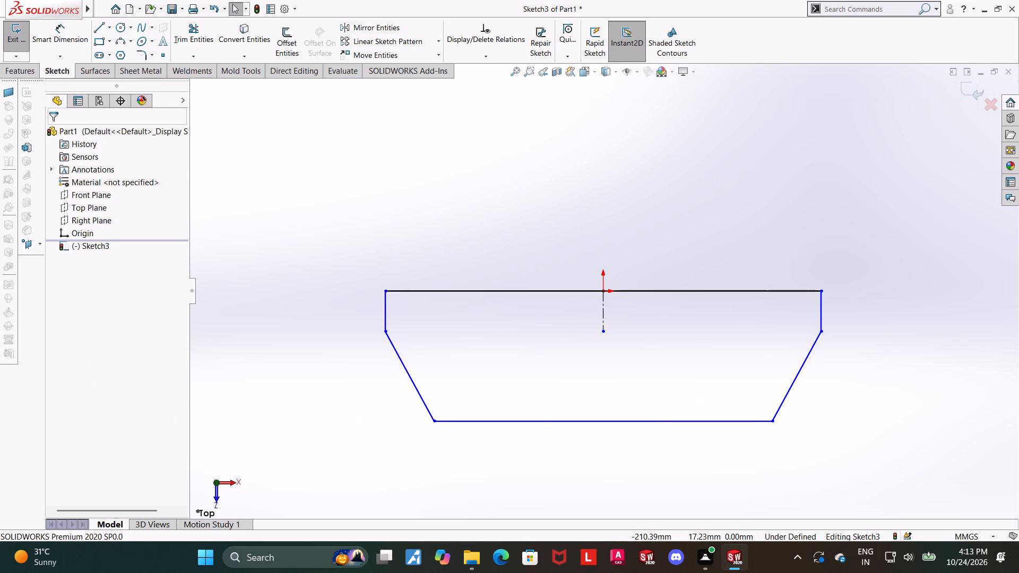
Dimension the overall width between the two vertical sides as 120 mm, placed above the profile.
{"action": "left_click", "coordinate": [55, 27]}
{"action": "left_click", "coordinate": [384, 316]}
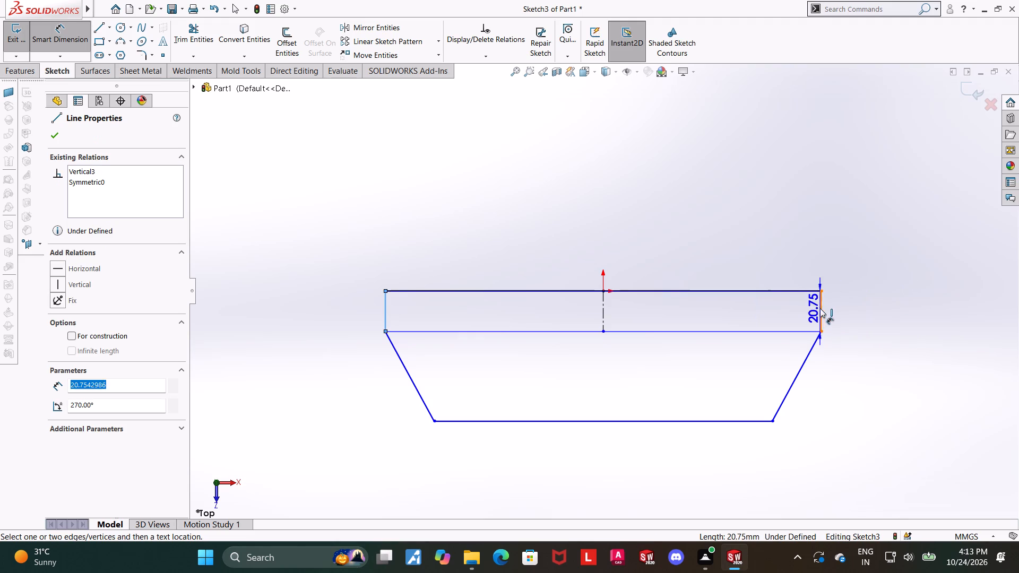
{"action": "left_click", "coordinate": [820, 308]}
{"action": "scroll", "coordinate": [800, 323], "scroll_direction": "up", "scroll_amount": 4}
{"action": "left_click", "coordinate": [649, 228]}
{"action": "type", "text": "120"}
{"action": "key", "text": "Return"}
{"action": "key", "text": "Escape"}
{"action": "left_click", "coordinate": [785, 363]}
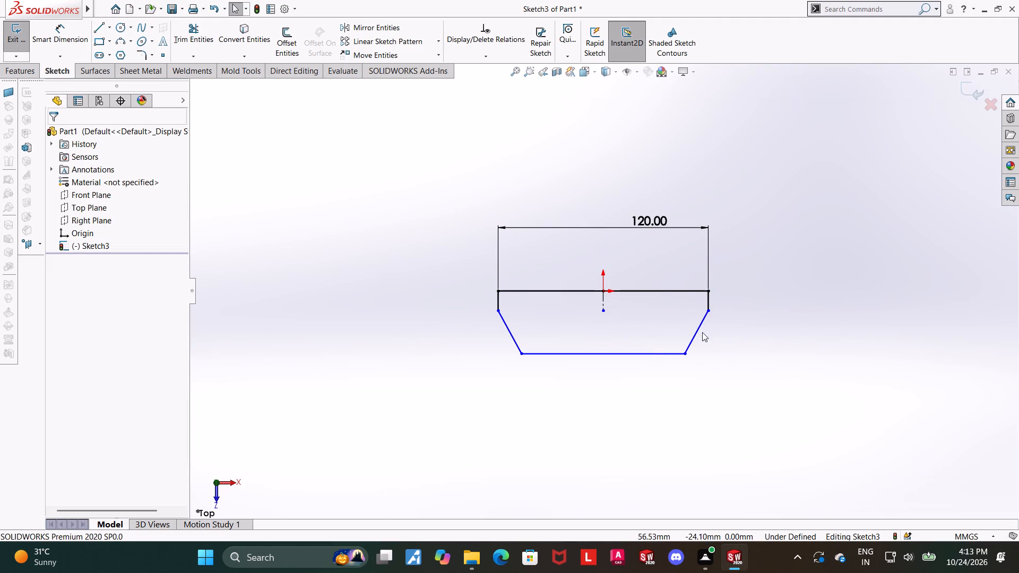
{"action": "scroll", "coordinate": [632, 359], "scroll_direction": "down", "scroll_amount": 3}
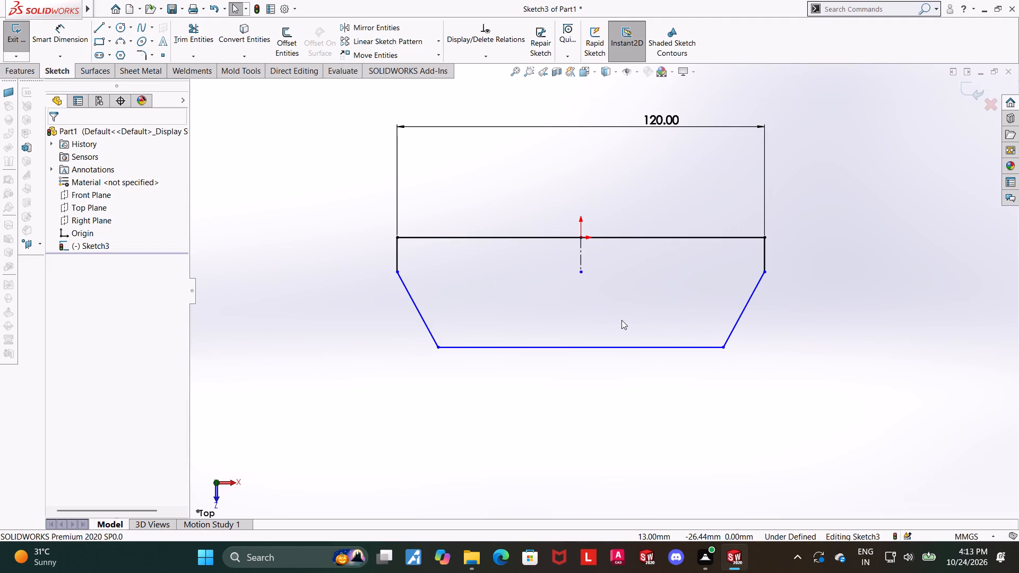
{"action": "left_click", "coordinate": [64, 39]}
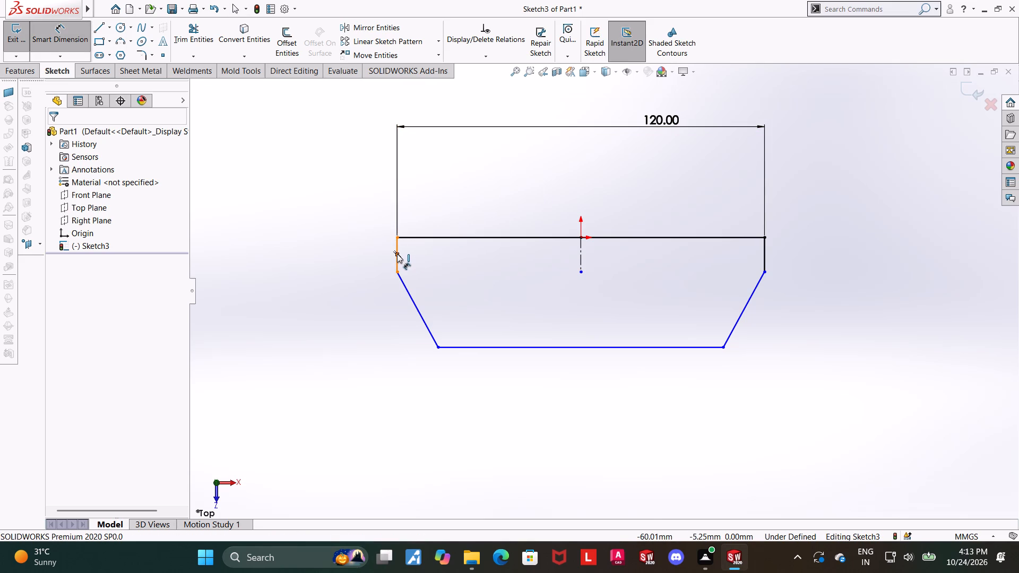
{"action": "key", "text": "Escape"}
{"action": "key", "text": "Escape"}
Add 13 mm sketch fillets at the two corners where the vertical sides meet the sloping edges.
{"action": "left_click", "coordinate": [140, 53]}
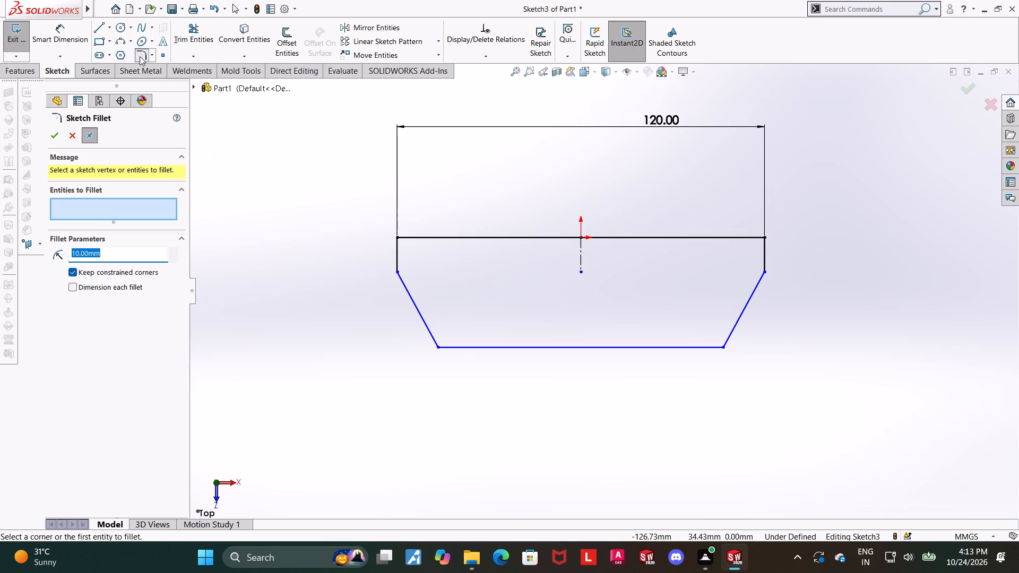
{"action": "type", "text": "13"}
{"action": "key", "text": "Return"}
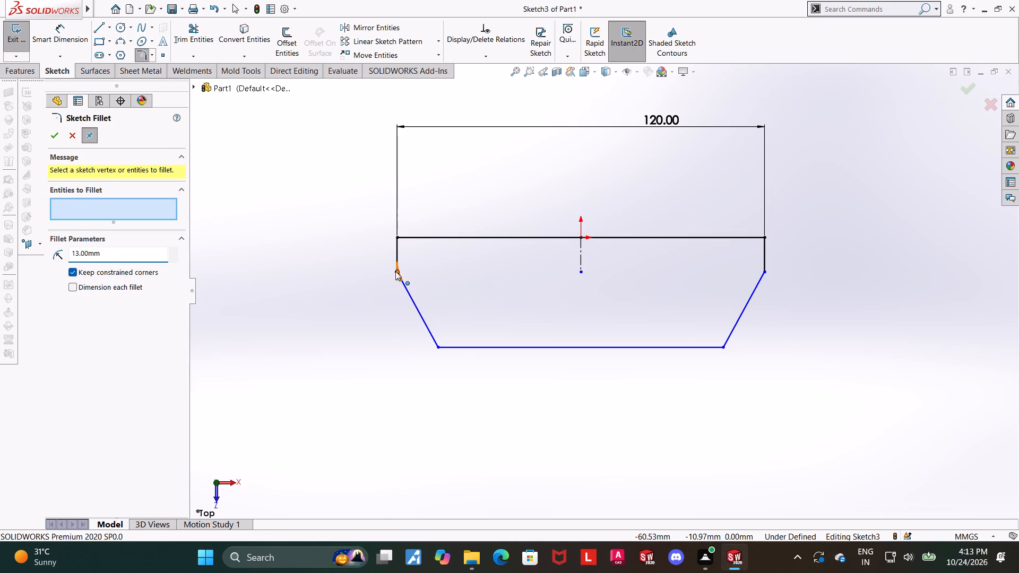
{"action": "left_click", "coordinate": [397, 271]}
{"action": "left_click", "coordinate": [766, 272]}
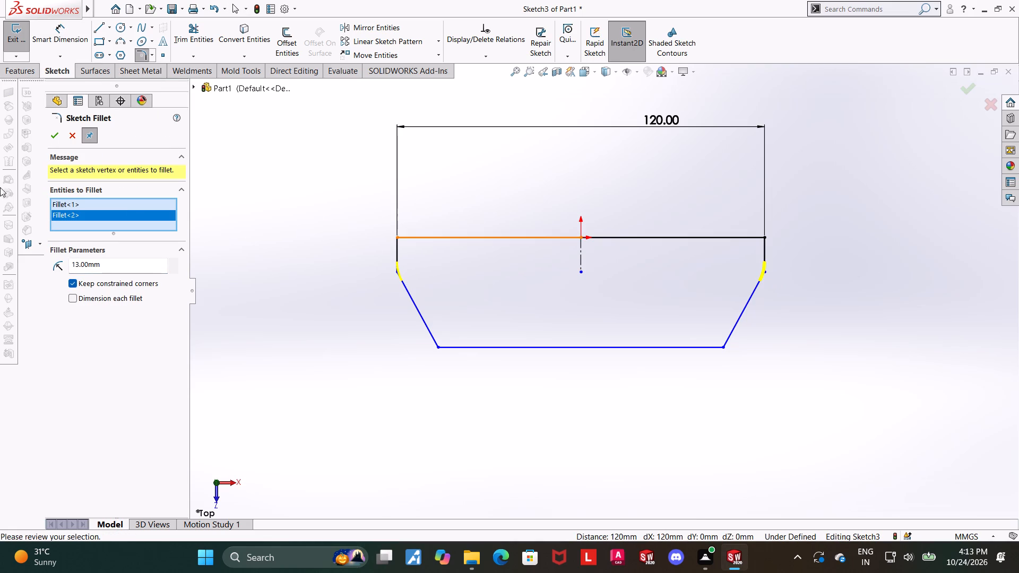
{"action": "left_click", "coordinate": [48, 133]}
Dimension the vertical distance from the profile's top edge to the left fillet's centre as 20 mm.
{"action": "left_click", "coordinate": [49, 23]}
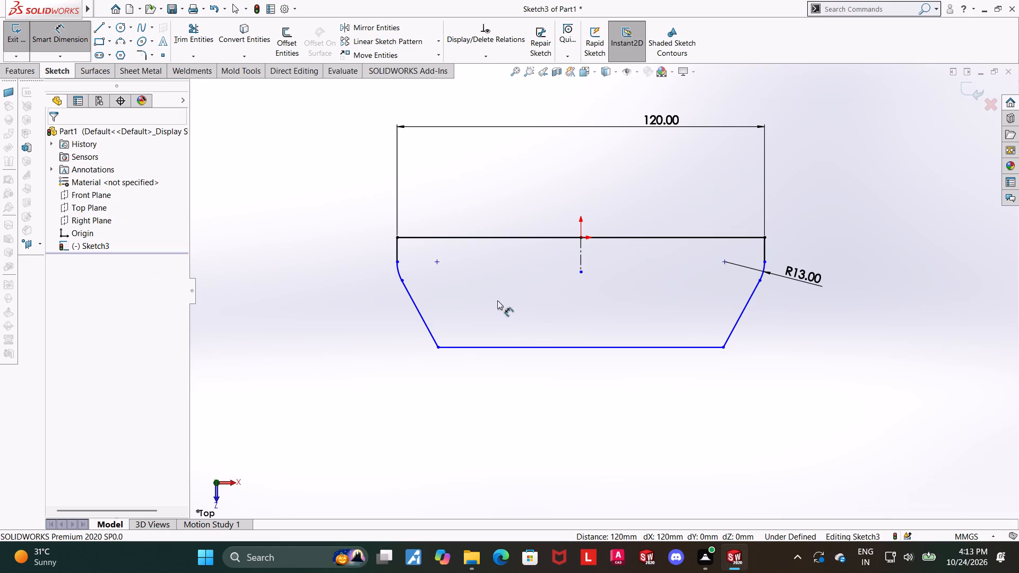
{"action": "left_click", "coordinate": [438, 262]}
{"action": "left_click", "coordinate": [433, 240]}
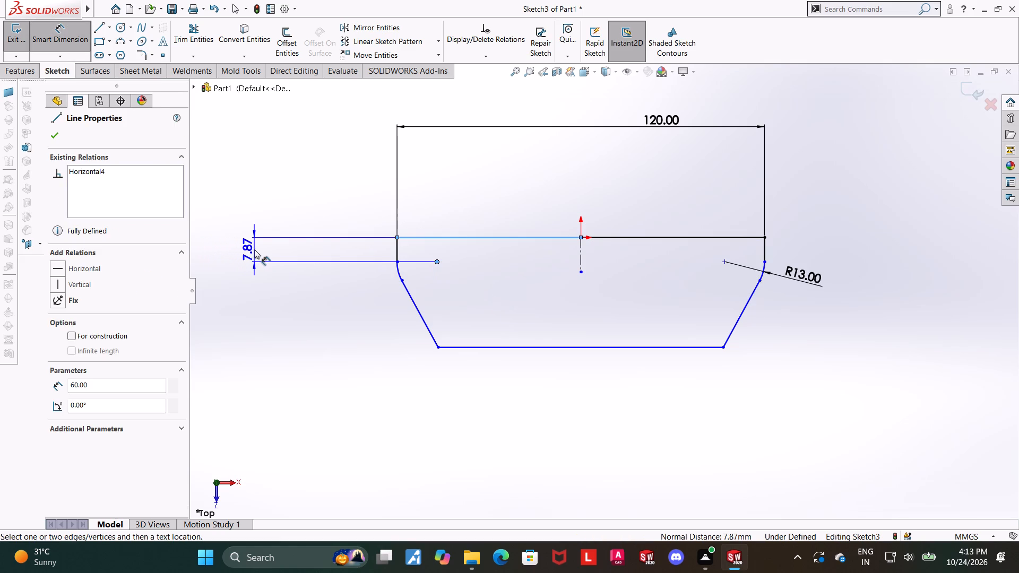
{"action": "left_click", "coordinate": [254, 249]}
{"action": "type", "text": "20"}
{"action": "key", "text": "Return"}
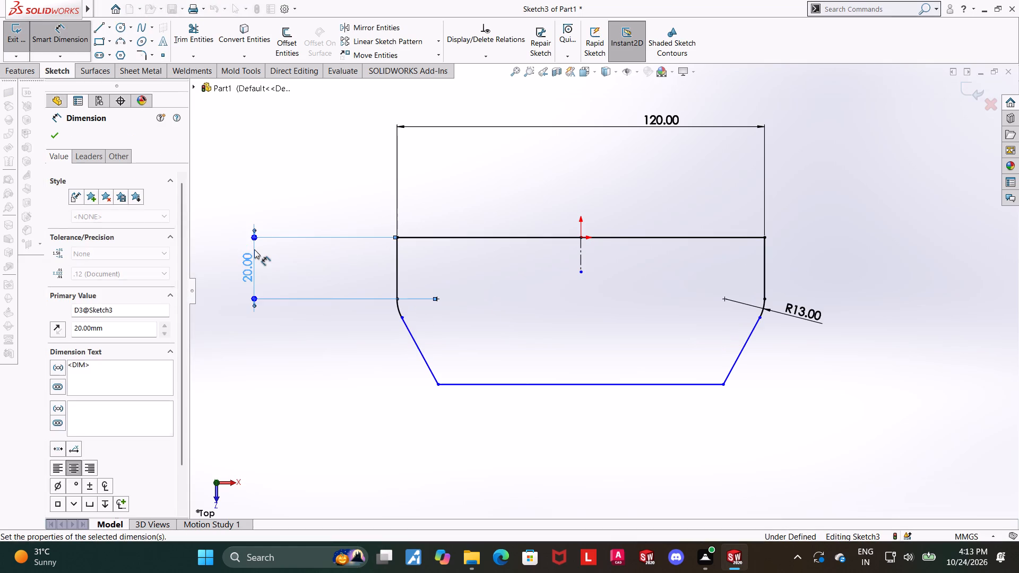
{"action": "key", "text": "Escape"}
{"action": "left_click", "coordinate": [680, 449]}
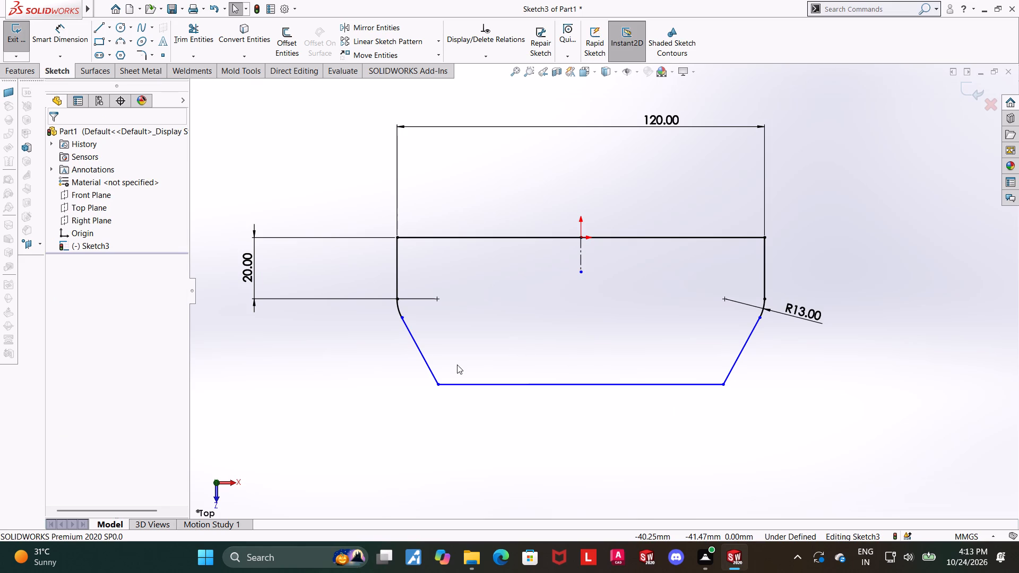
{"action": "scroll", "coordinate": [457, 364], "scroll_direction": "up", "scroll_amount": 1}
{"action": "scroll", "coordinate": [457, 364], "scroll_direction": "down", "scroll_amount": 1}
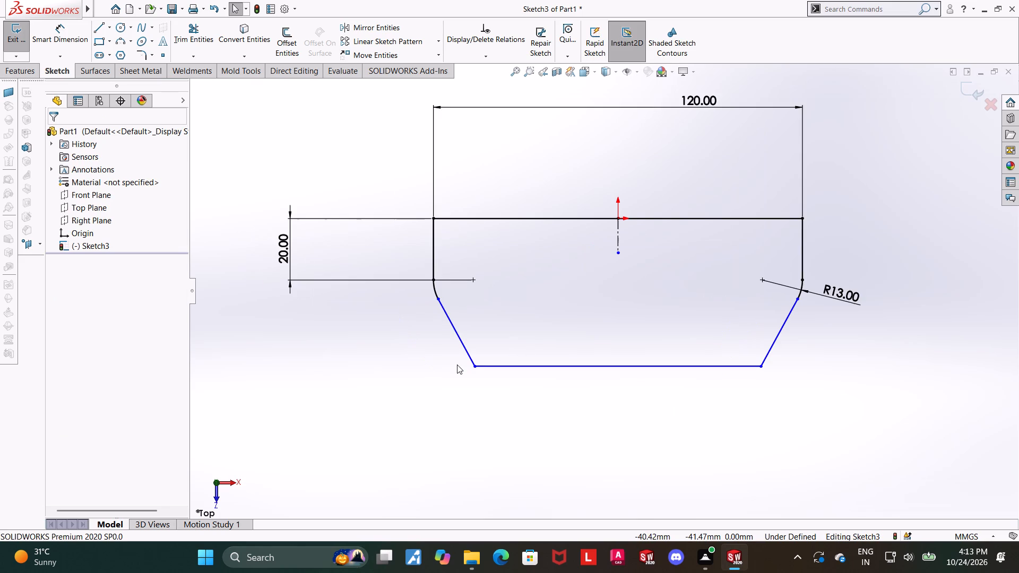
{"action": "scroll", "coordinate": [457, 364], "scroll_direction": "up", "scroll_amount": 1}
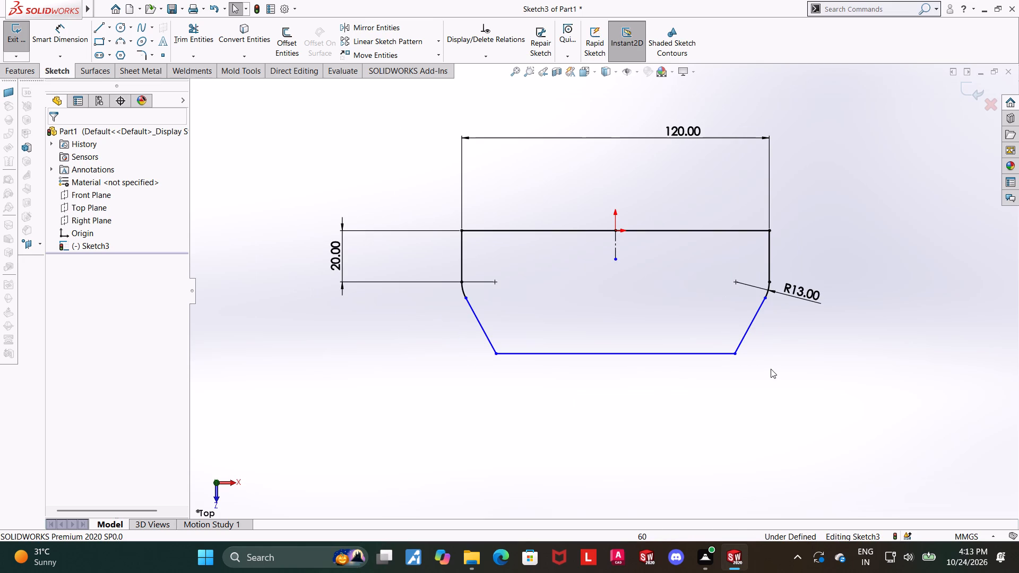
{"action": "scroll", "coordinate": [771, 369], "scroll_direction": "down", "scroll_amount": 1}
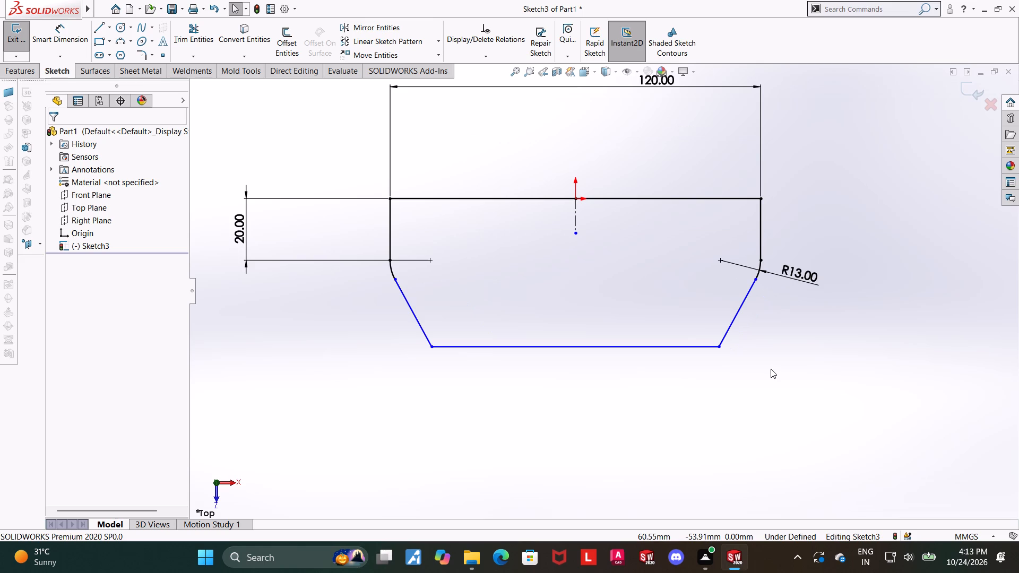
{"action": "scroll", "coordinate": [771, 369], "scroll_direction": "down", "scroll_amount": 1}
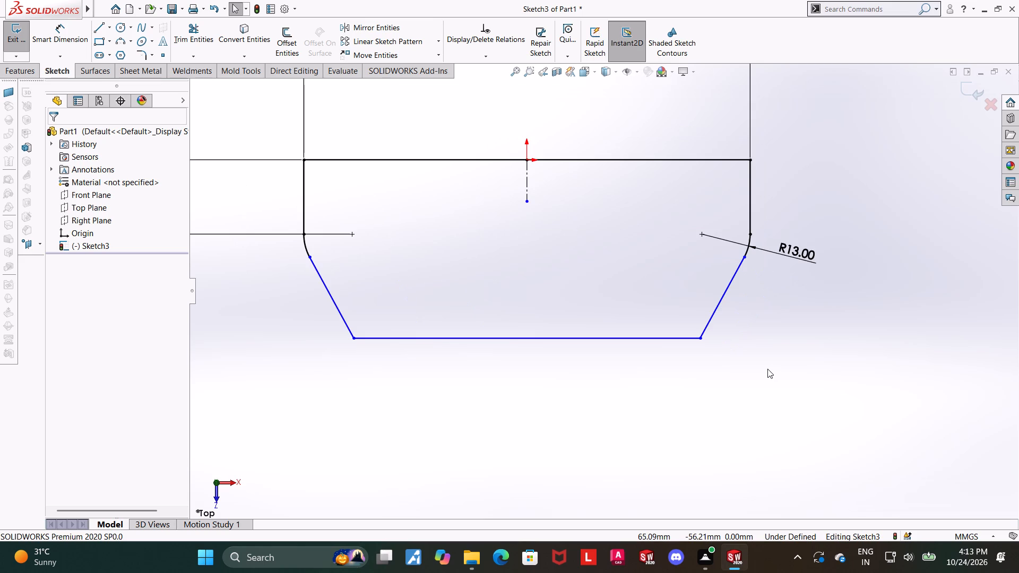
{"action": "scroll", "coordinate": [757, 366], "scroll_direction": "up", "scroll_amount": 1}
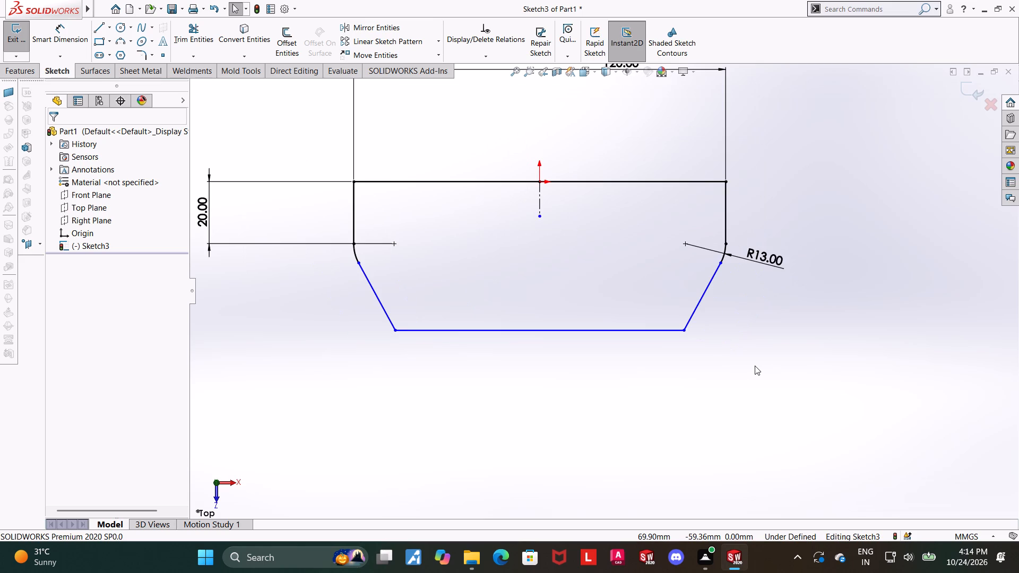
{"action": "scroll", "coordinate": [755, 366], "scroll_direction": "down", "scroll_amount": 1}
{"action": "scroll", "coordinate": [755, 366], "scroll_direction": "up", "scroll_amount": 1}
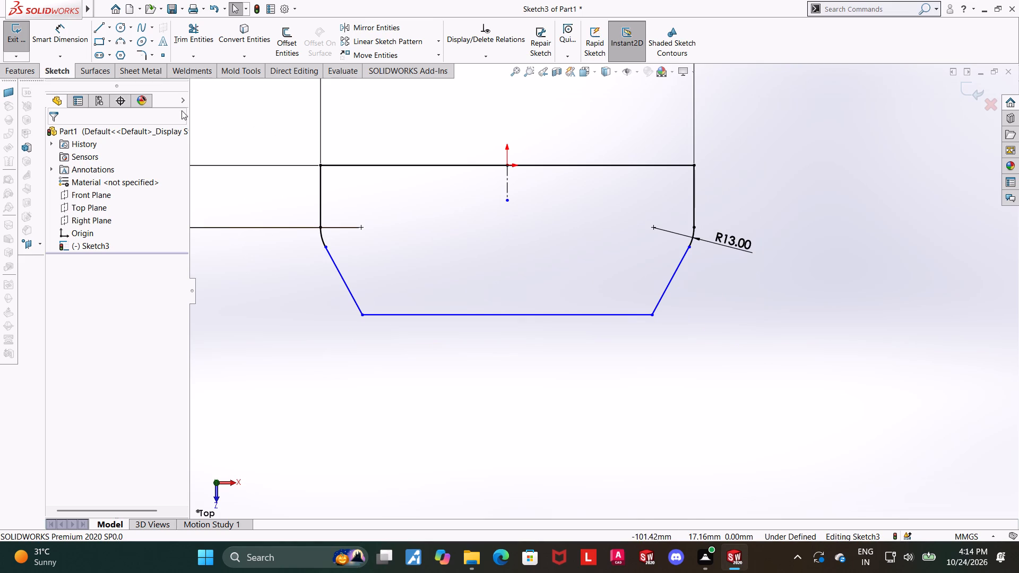
Dimension the length of the profile's bottom edge as 38*2 (76 mm).
{"action": "left_click", "coordinate": [67, 42]}
{"action": "left_click", "coordinate": [491, 315]}
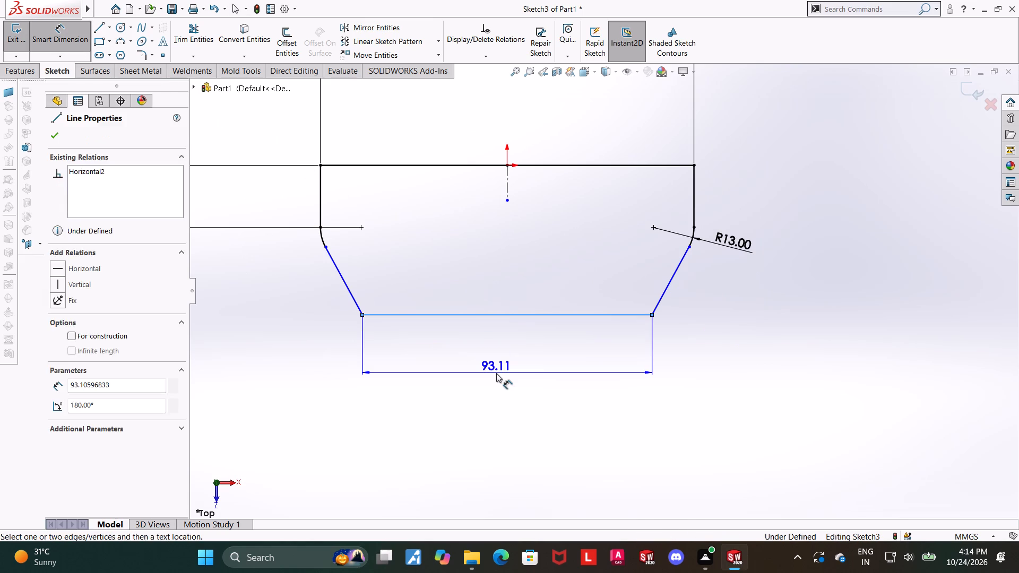
{"action": "left_click", "coordinate": [496, 373]}
{"action": "type", "text": "38*2"}
{"action": "key", "text": "Return"}
{"action": "key", "text": "Escape"}
{"action": "left_click", "coordinate": [786, 351]}
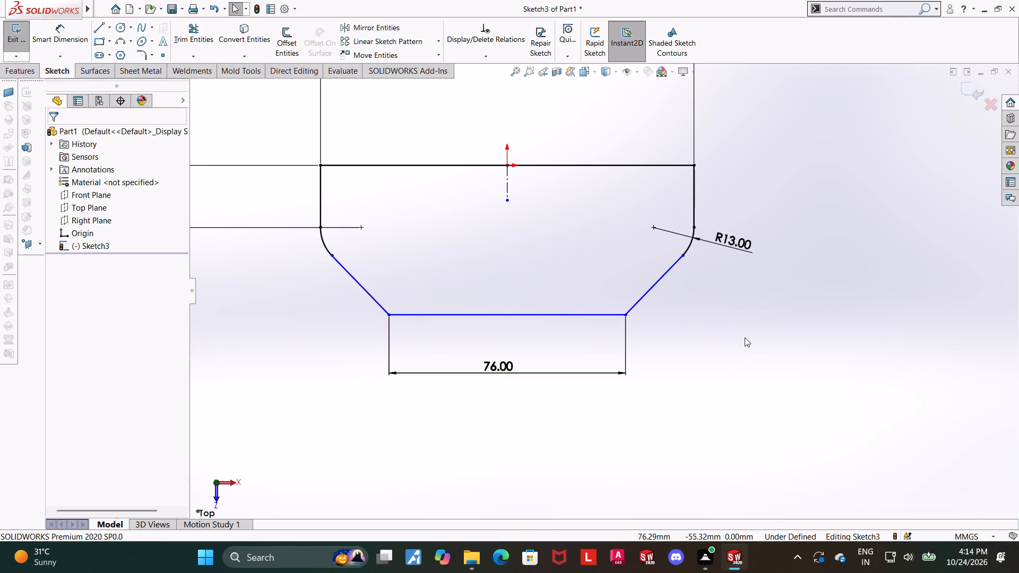
{"action": "left_click", "coordinate": [688, 363]}
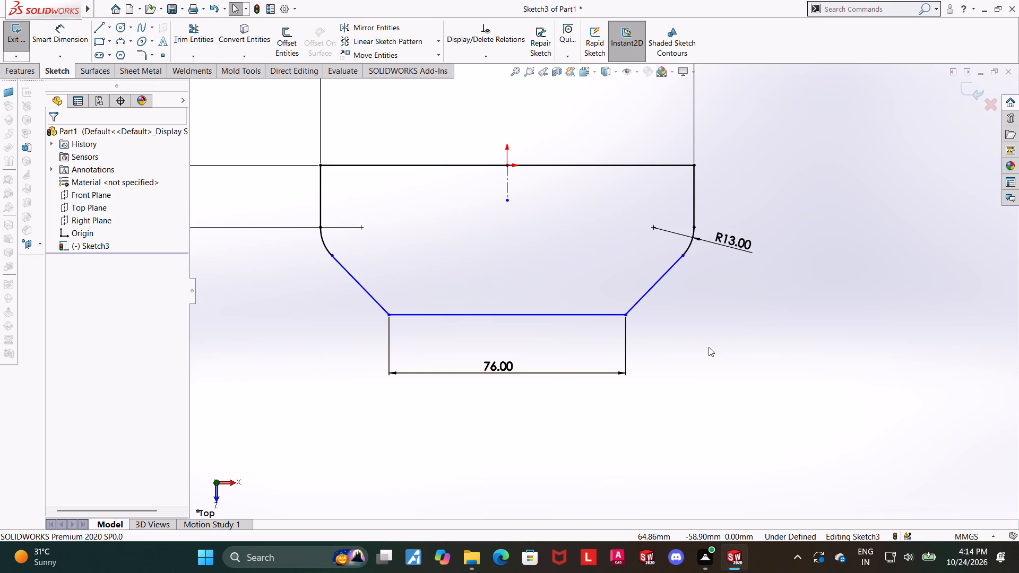
{"action": "left_click", "coordinate": [709, 347]}
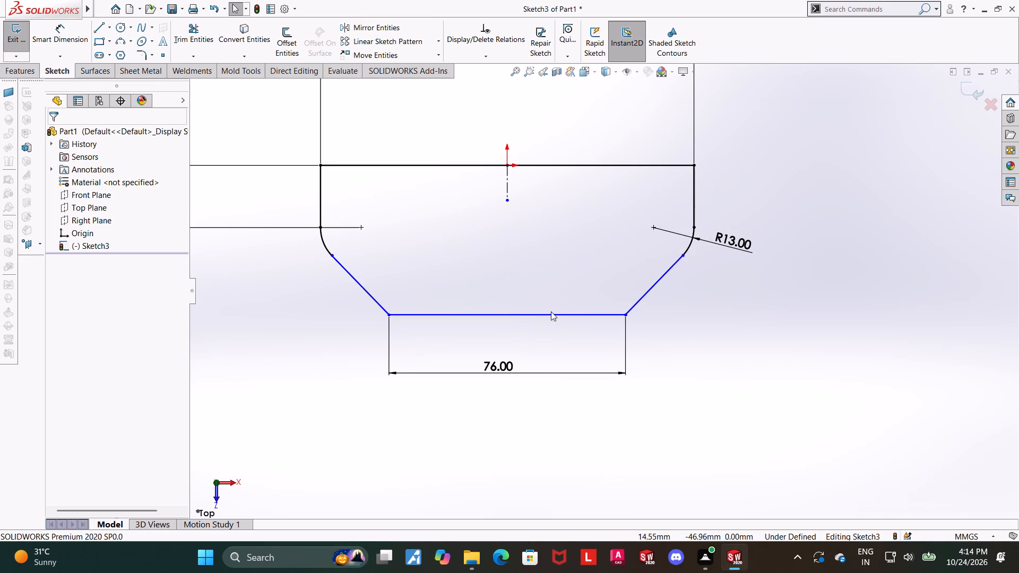
Add a vertical relation between the bottom edge's midpoint and the construction line's lower endpoint.
{"action": "left_click", "coordinate": [506, 315]}
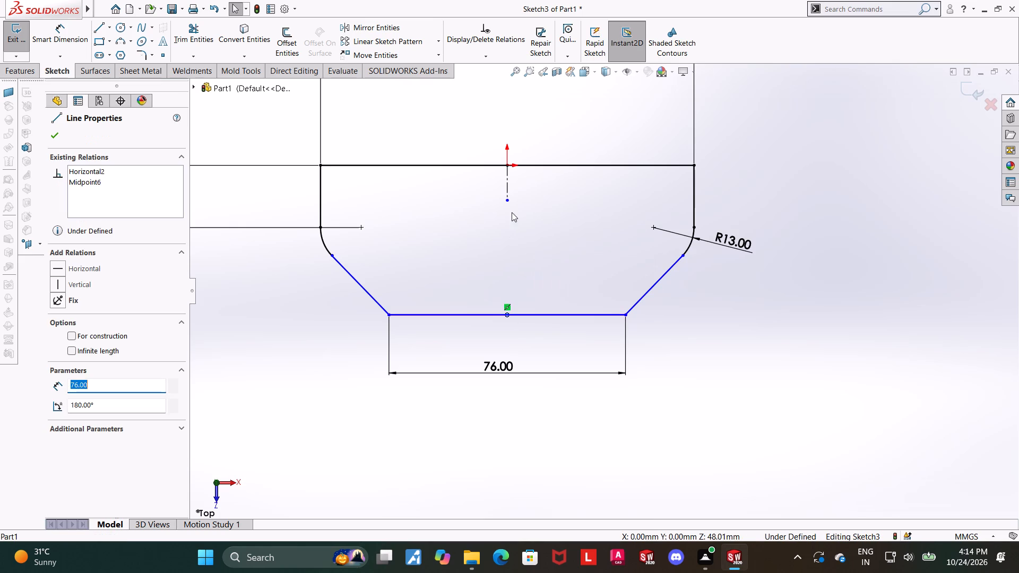
{"action": "left_click", "coordinate": [506, 201], "text": "ctrl"}
{"action": "left_click", "coordinate": [55, 336]}
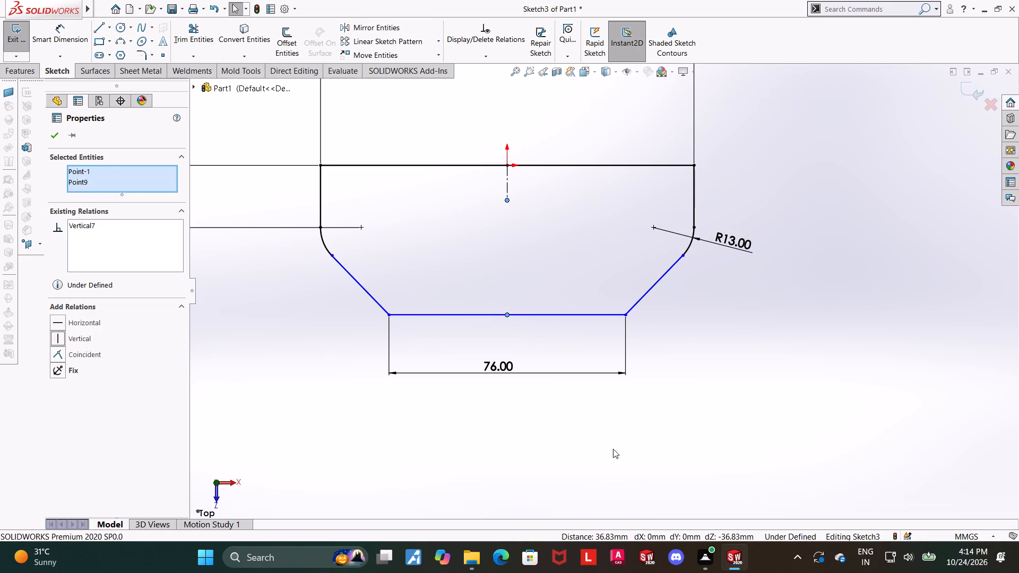
{"action": "left_click", "coordinate": [613, 449]}
Apply a symmetric relation to the two sloping edges about the vertical centreline.
{"action": "left_click", "coordinate": [371, 294]}
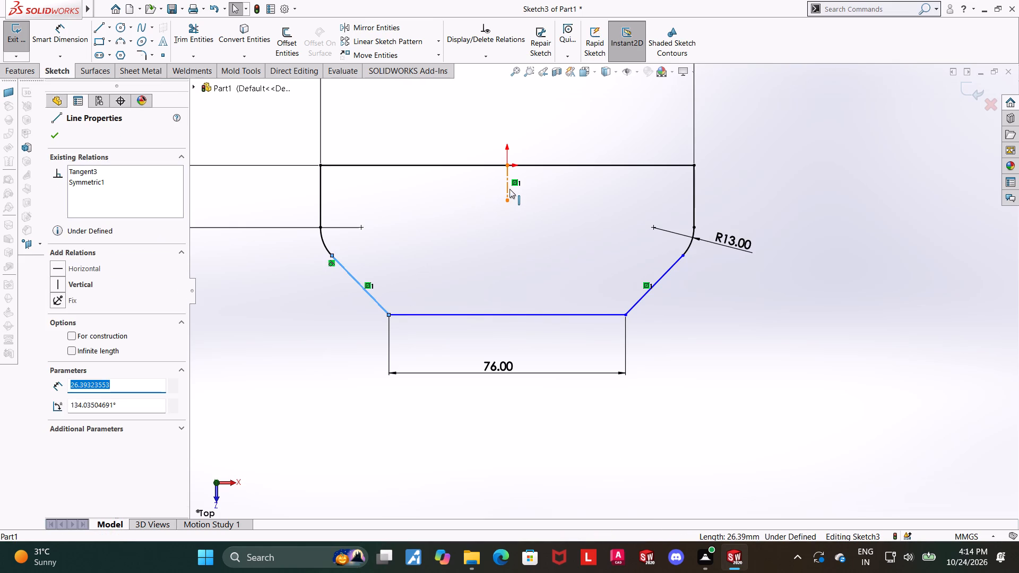
{"action": "left_click", "coordinate": [509, 189], "text": "ctrl"}
{"action": "left_click", "coordinate": [662, 272], "text": "ctrl"}
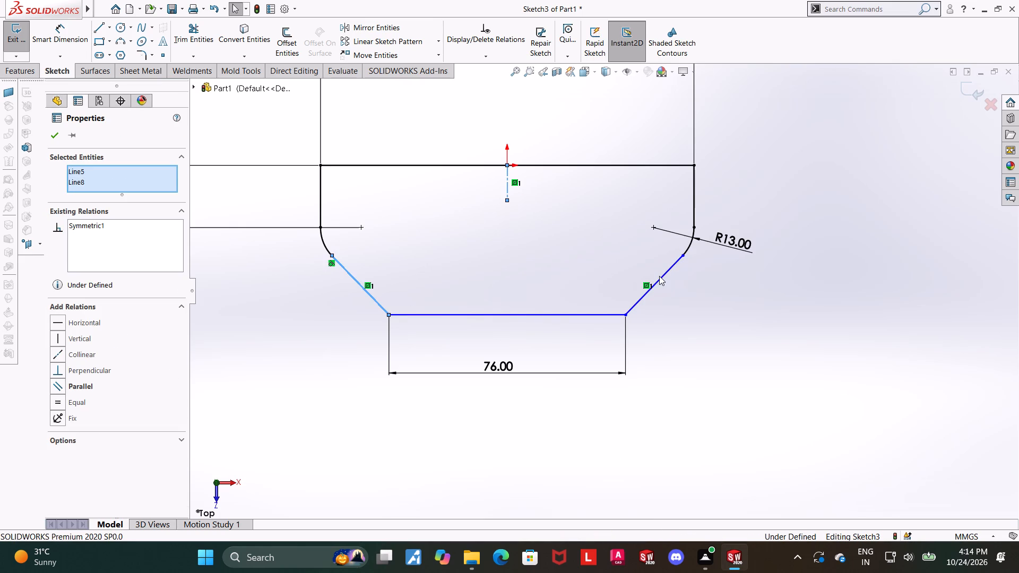
{"action": "left_click", "coordinate": [662, 277], "text": "ctrl"}
{"action": "left_click", "coordinate": [58, 411]}
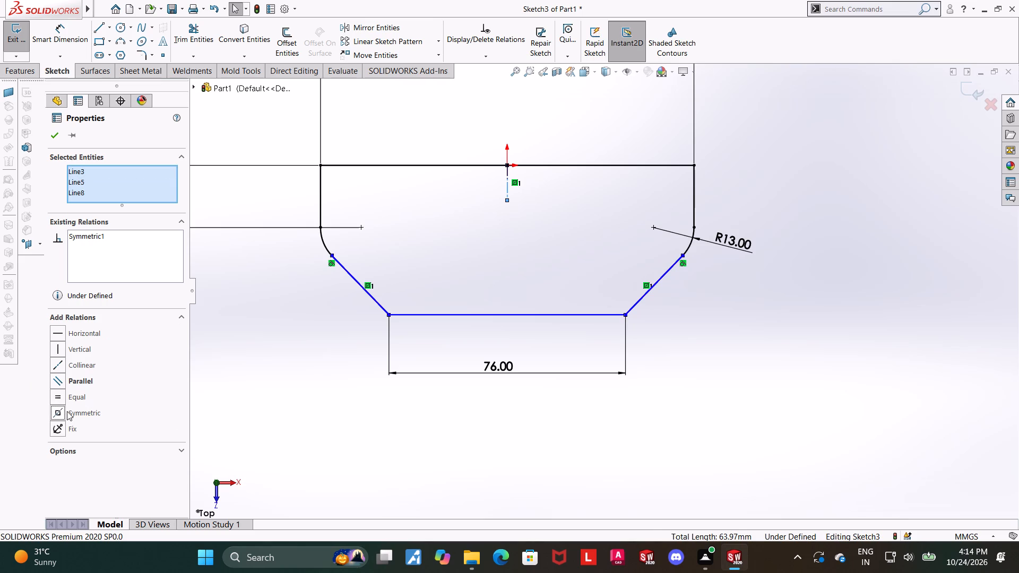
{"action": "left_click", "coordinate": [572, 453]}
Dimension the vertical distance between the profile's top and bottom edges as 50 mm.
{"action": "scroll", "coordinate": [607, 420], "scroll_direction": "up", "scroll_amount": 3}
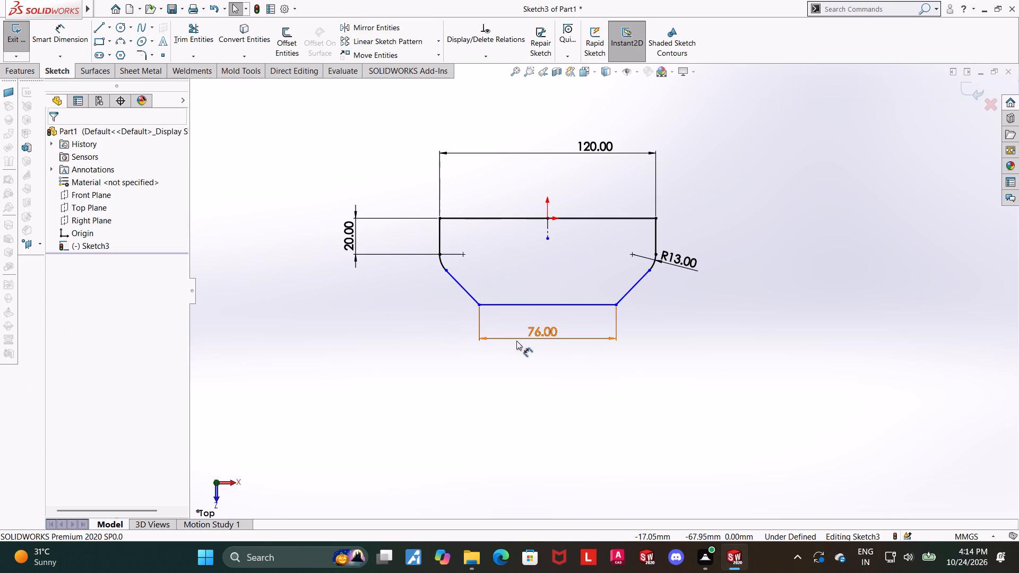
{"action": "scroll", "coordinate": [516, 341], "scroll_direction": "down", "scroll_amount": 1}
{"action": "left_click_drag", "start_coordinate": [81, 31], "coordinate": [86, 31]}
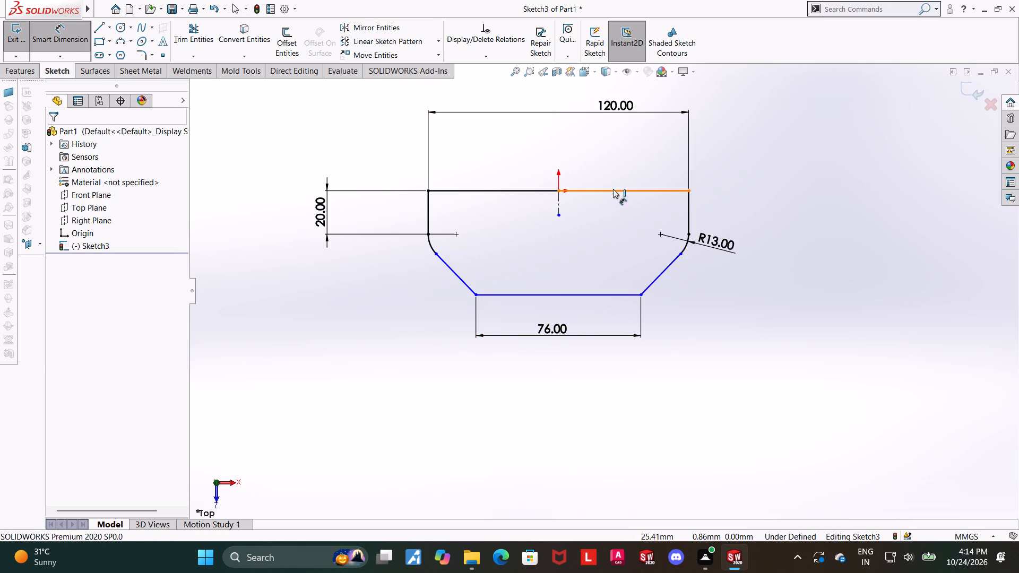
{"action": "left_click", "coordinate": [613, 189]}
{"action": "left_click", "coordinate": [603, 293]}
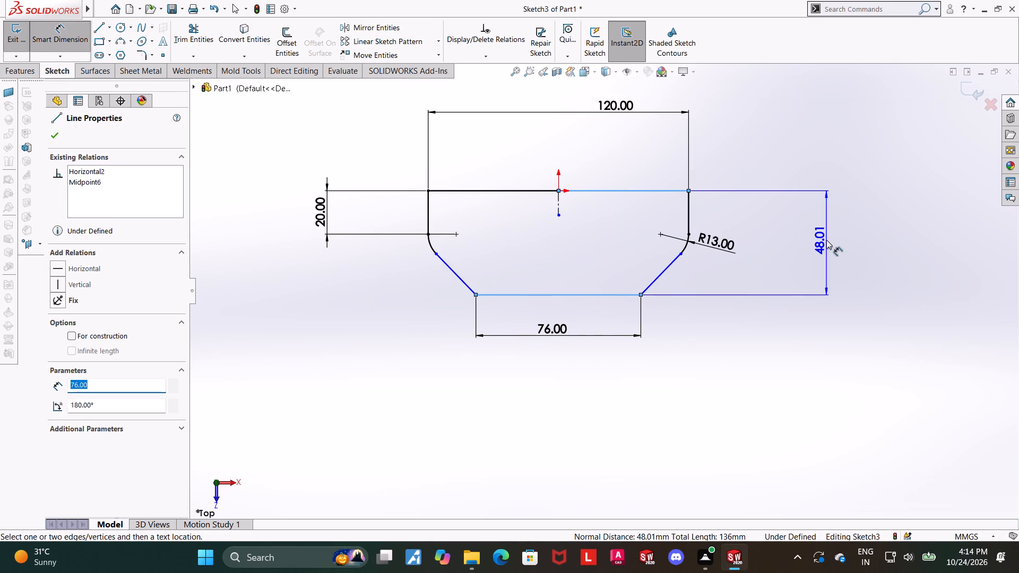
{"action": "left_click", "coordinate": [826, 240]}
{"action": "type", "text": "50"}
{"action": "key", "text": "Return"}
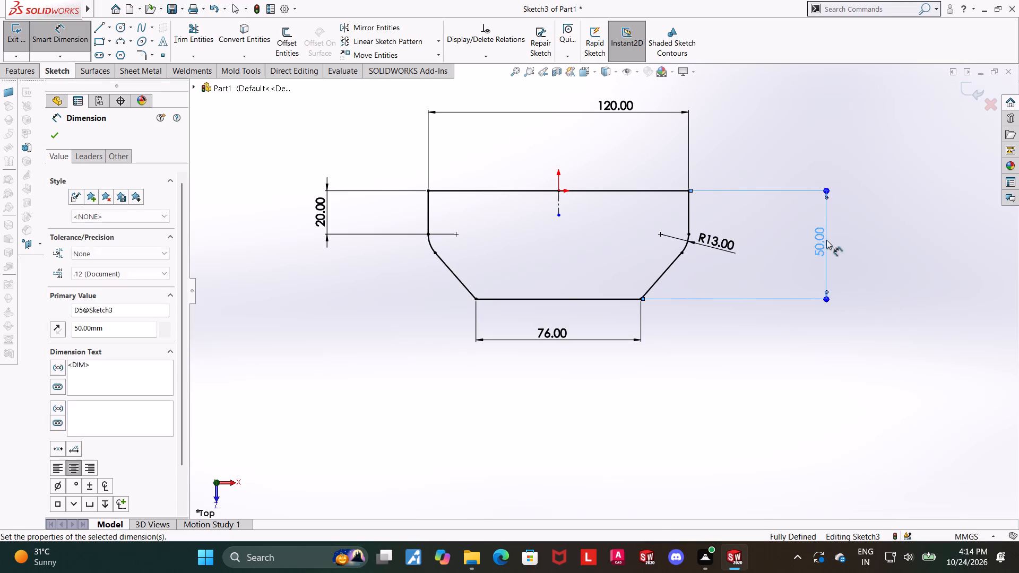
{"action": "key", "text": "Escape"}
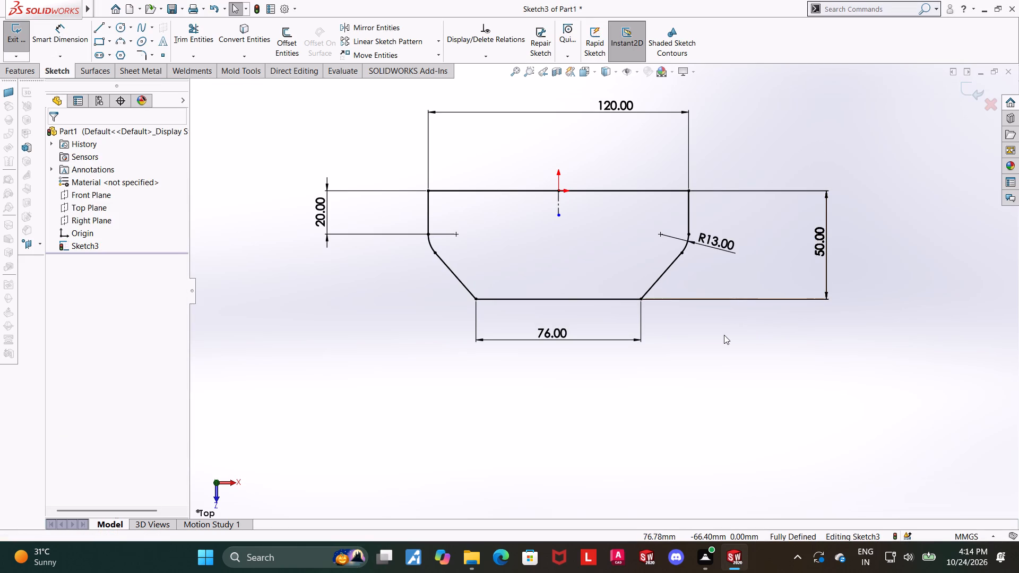
Examine the dimensioned profile sketch at different zoom levels.
{"action": "left_click", "coordinate": [706, 354]}
{"action": "scroll", "coordinate": [728, 341], "scroll_direction": "up", "scroll_amount": 1}
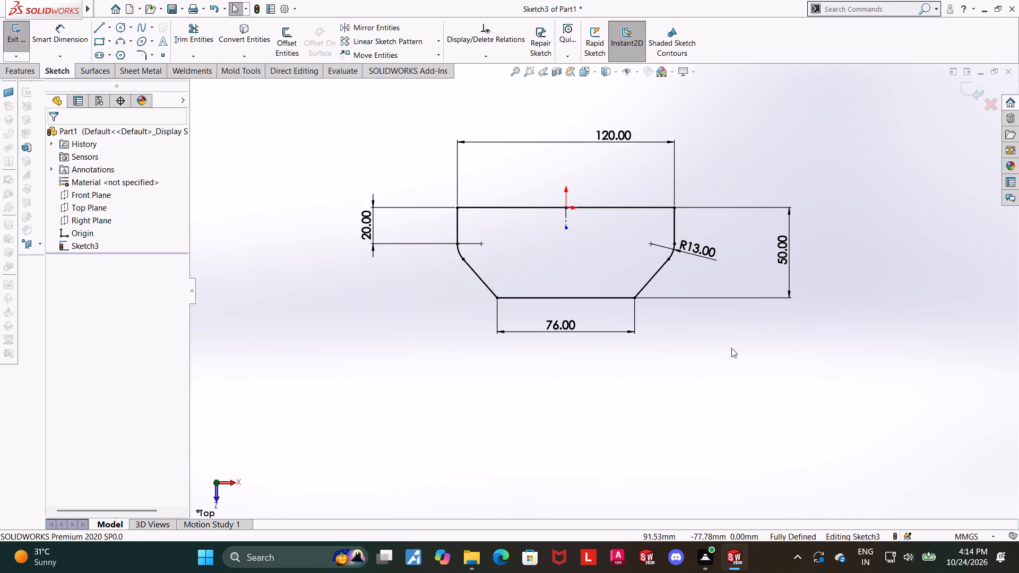
{"action": "scroll", "coordinate": [731, 335], "scroll_direction": "down", "scroll_amount": 2}
{"action": "scroll", "coordinate": [569, 337], "scroll_direction": "up", "scroll_amount": 2}
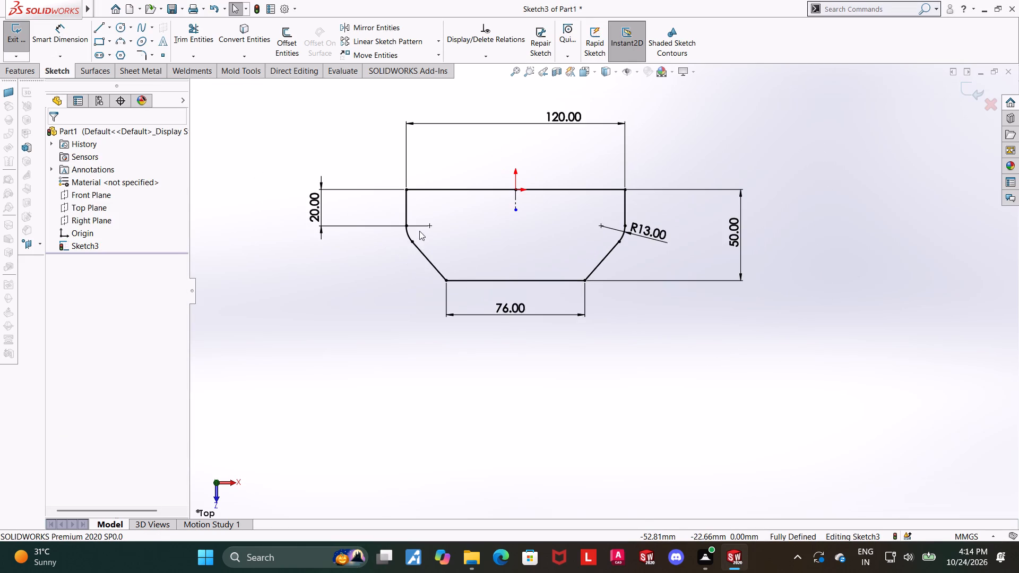
{"action": "scroll", "coordinate": [419, 231], "scroll_direction": "down", "scroll_amount": 1}
{"action": "scroll", "coordinate": [419, 231], "scroll_direction": "up", "scroll_amount": 1}
{"action": "scroll", "coordinate": [412, 221], "scroll_direction": "down", "scroll_amount": 1}
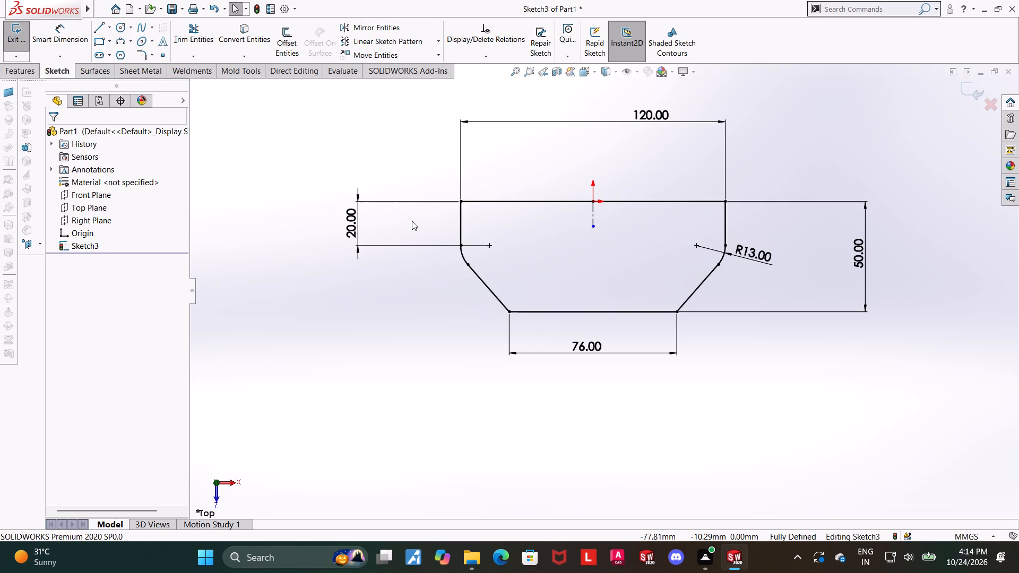
{"action": "scroll", "coordinate": [586, 250], "scroll_direction": "up", "scroll_amount": 1}
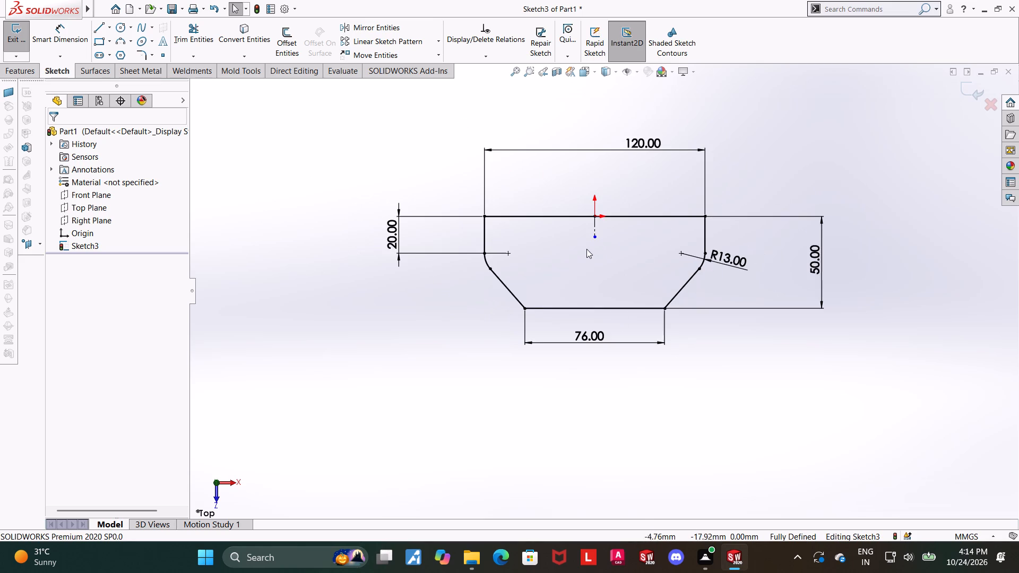
{"action": "scroll", "coordinate": [732, 251], "scroll_direction": "down", "scroll_amount": 1}
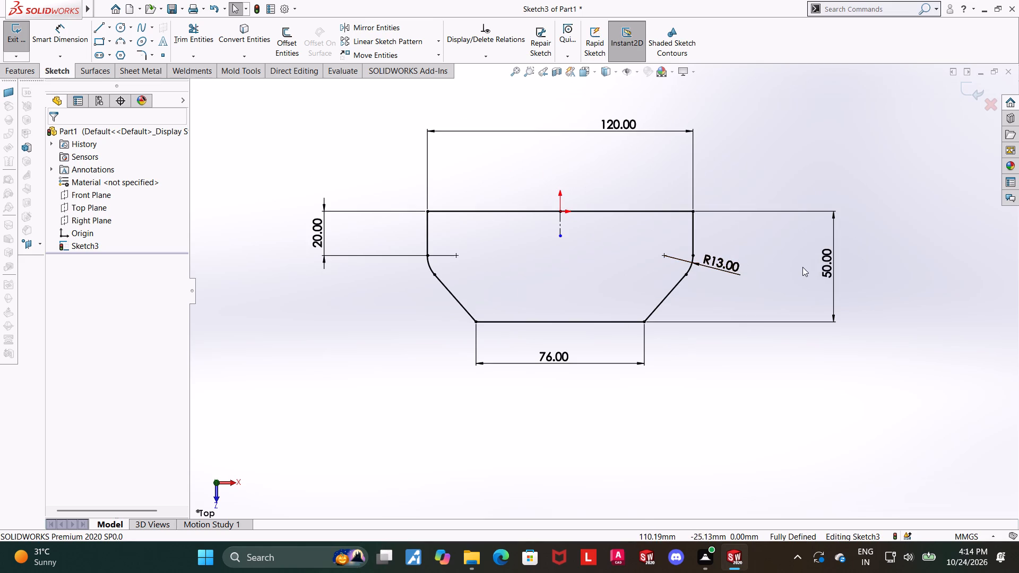
{"action": "scroll", "coordinate": [802, 267], "scroll_direction": "up", "scroll_amount": 1}
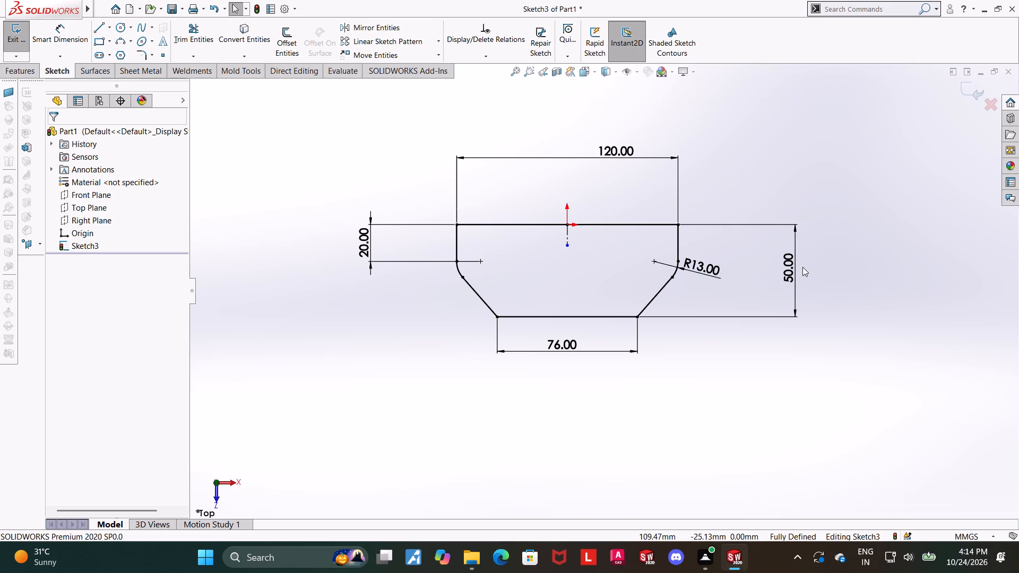
{"action": "scroll", "coordinate": [802, 267], "scroll_direction": "down", "scroll_amount": 1}
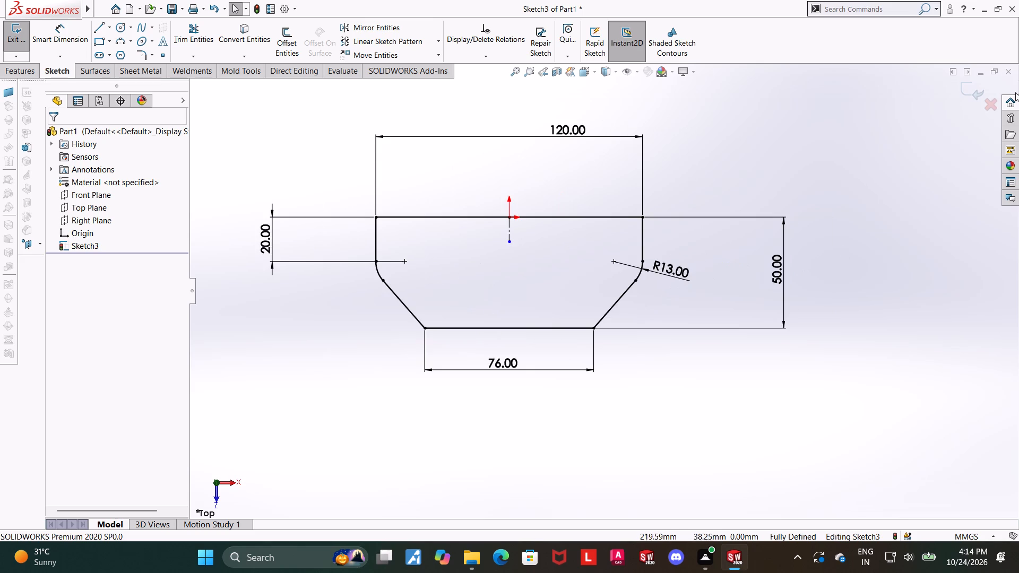
Finish the profile sketch and extrude it as a 12 mm blind boss.
{"action": "left_click", "coordinate": [975, 93]}
{"action": "left_click", "coordinate": [30, 50]}
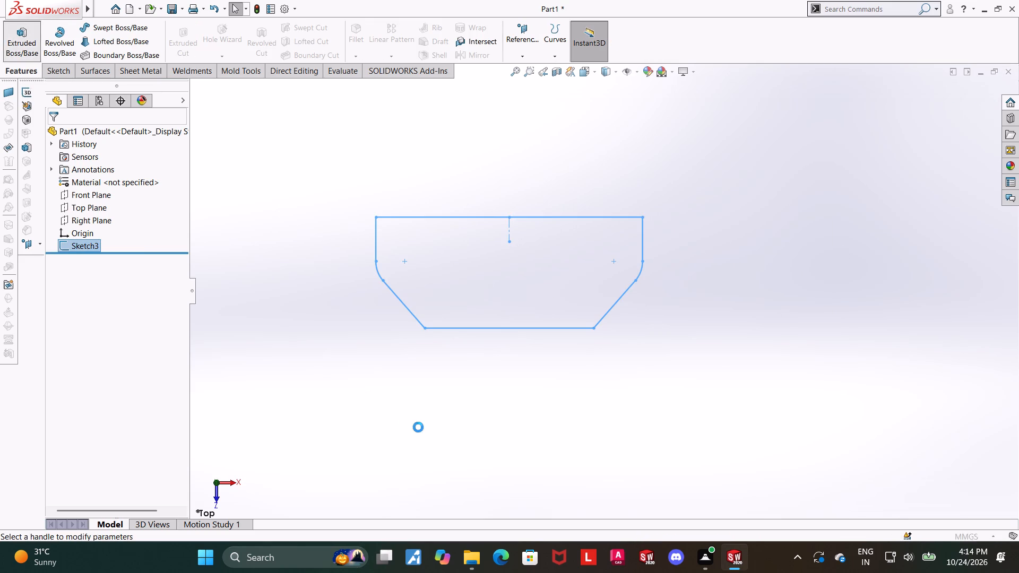
{"action": "middle_click", "coordinate": [497, 411]}
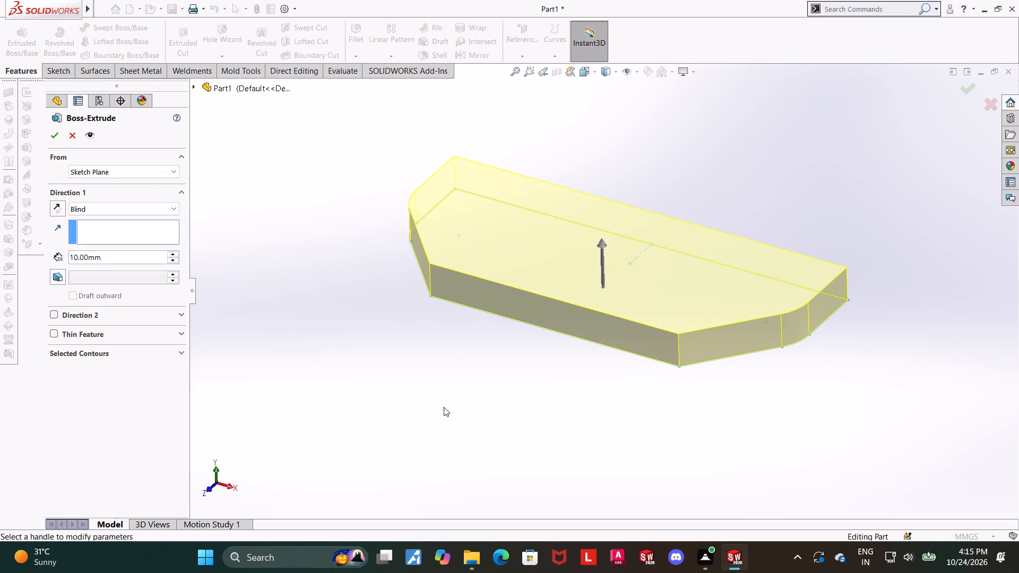
{"action": "left_click", "coordinate": [122, 256]}
{"action": "left_click_drag", "start_coordinate": [129, 256], "coordinate": [33, 254]}
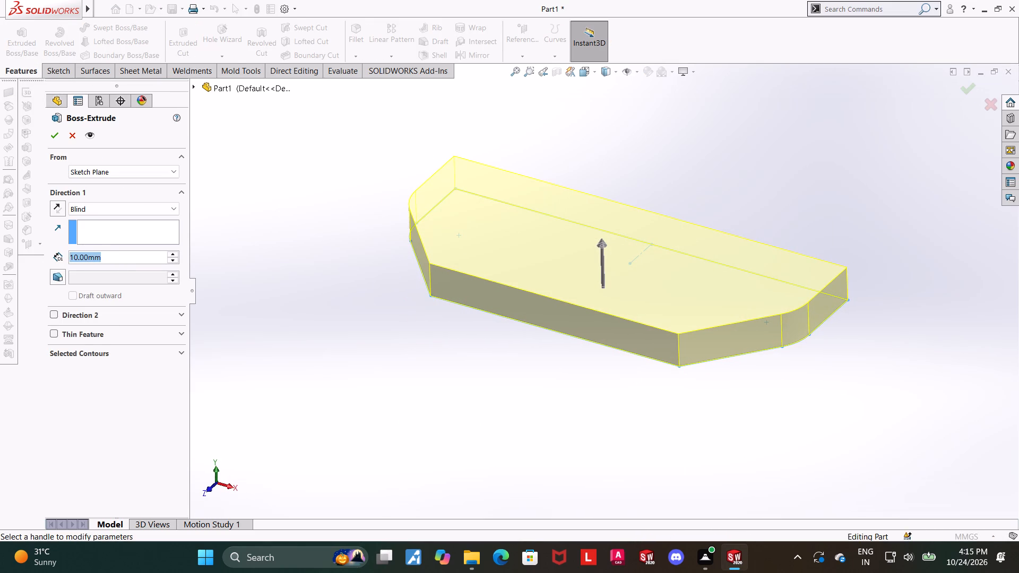
{"action": "left_click_drag", "start_coordinate": [33, 254], "coordinate": [31, 254]}
{"action": "type", "text": "12"}
{"action": "key", "text": "Return"}
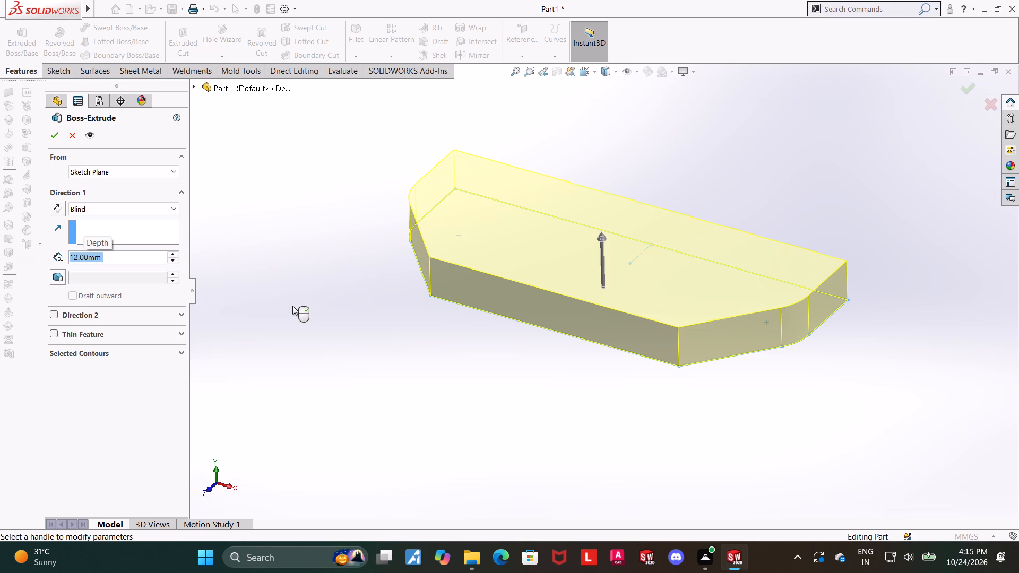
{"action": "left_click", "coordinate": [53, 134]}
{"action": "left_click", "coordinate": [301, 312]}
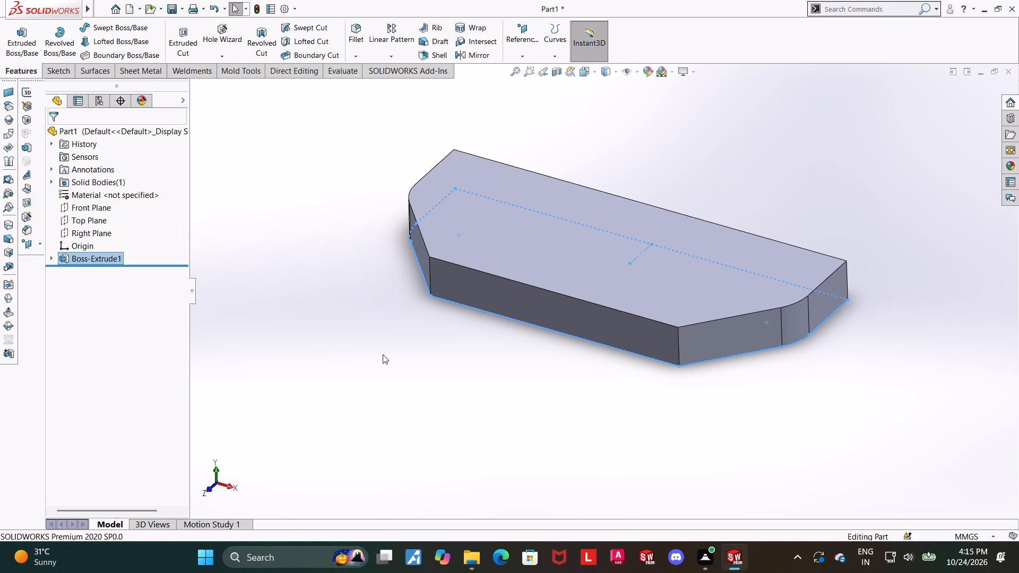
Start a sketch on the plate's flat front face between the sloping sides and view it straight on.
{"action": "scroll", "coordinate": [352, 373], "scroll_direction": "up", "scroll_amount": 2}
{"action": "middle_click_drag", "start_coordinate": [379, 366], "coordinate": [421, 346]}
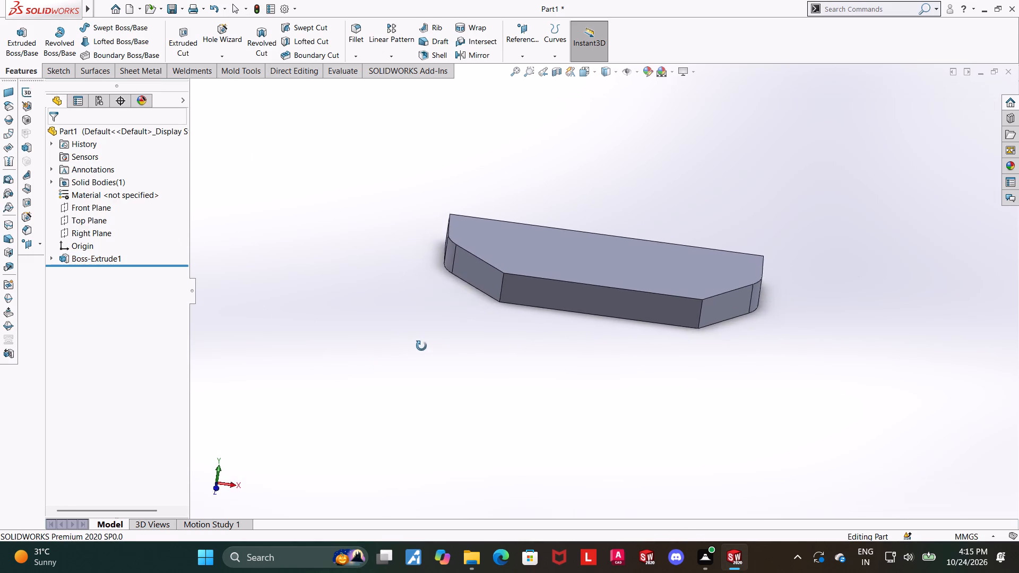
{"action": "middle_click_drag", "start_coordinate": [421, 346], "coordinate": [456, 361]}
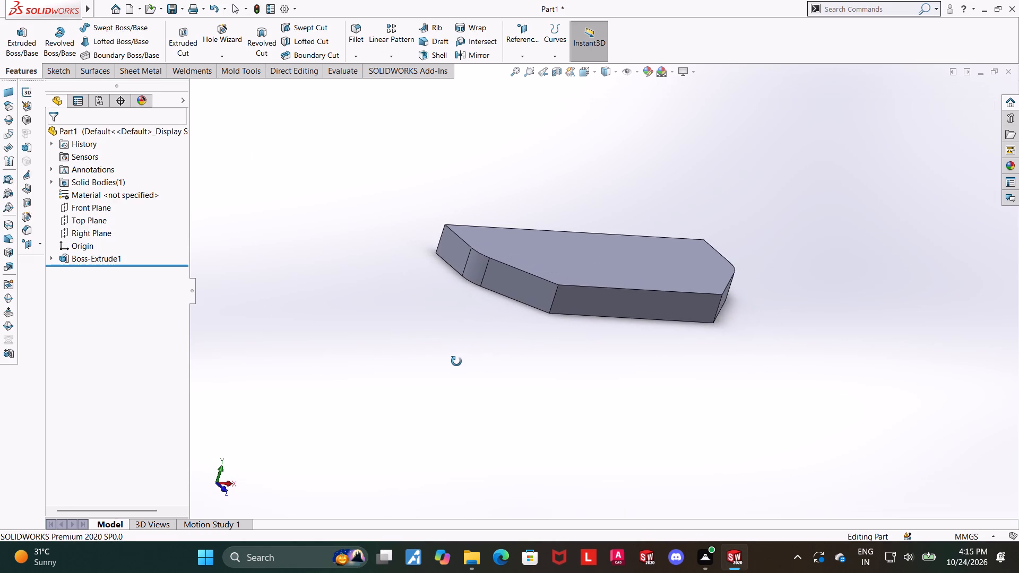
{"action": "middle_click_drag", "start_coordinate": [456, 361], "coordinate": [455, 366]}
{"action": "scroll", "coordinate": [640, 359], "scroll_direction": "up", "scroll_amount": 1}
{"action": "left_click", "coordinate": [746, 349]}
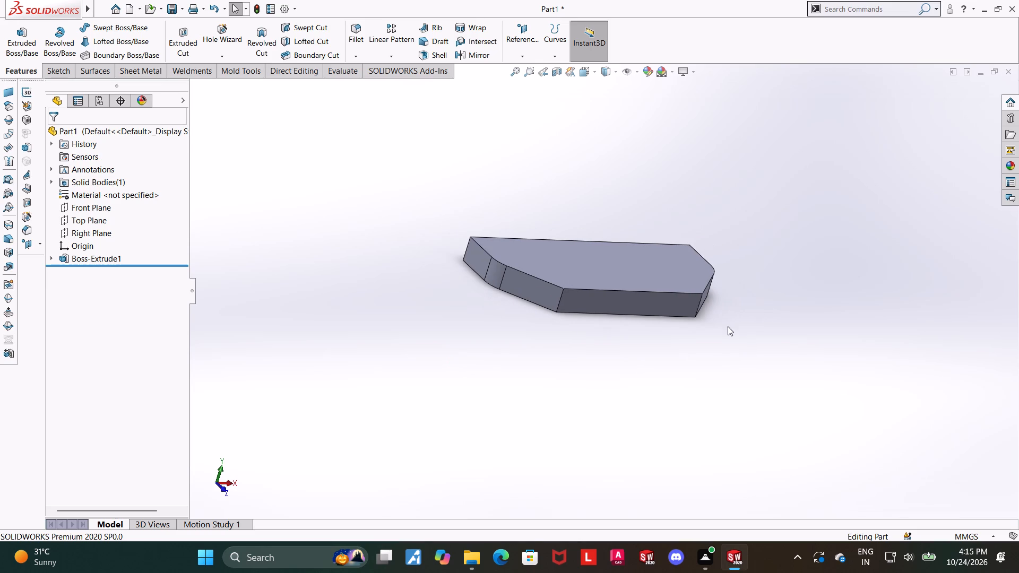
{"action": "middle_click_drag", "start_coordinate": [747, 302], "coordinate": [755, 320]}
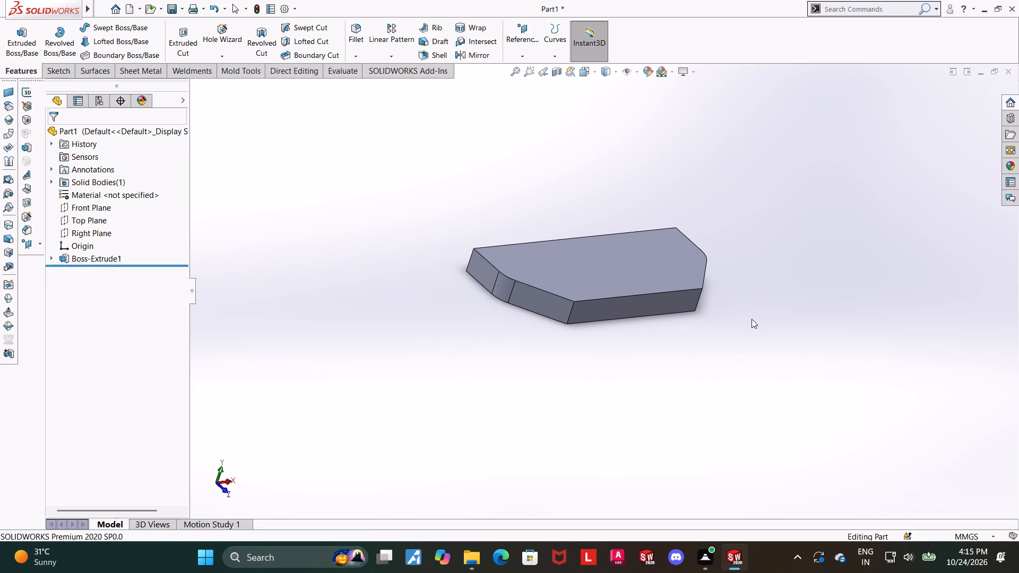
{"action": "left_click", "coordinate": [653, 307]}
{"action": "left_click", "coordinate": [694, 280]}
{"action": "left_click", "coordinate": [87, 276]}
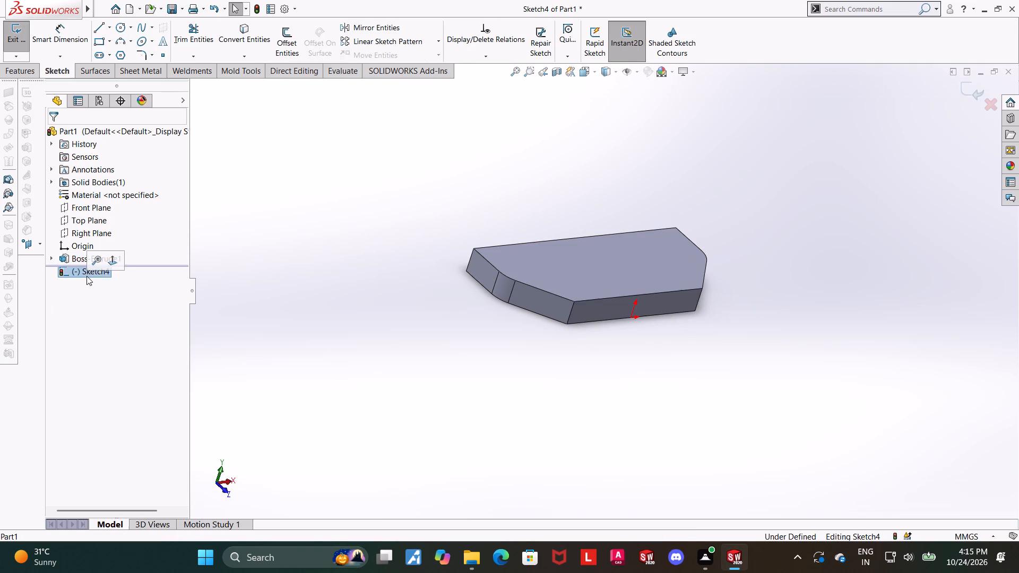
{"action": "left_click", "coordinate": [111, 262]}
Draw a three-point arc of about 38 mm radius, bulging upward between the front face's two bottom corners.
{"action": "scroll", "coordinate": [737, 275], "scroll_direction": "up", "scroll_amount": 5}
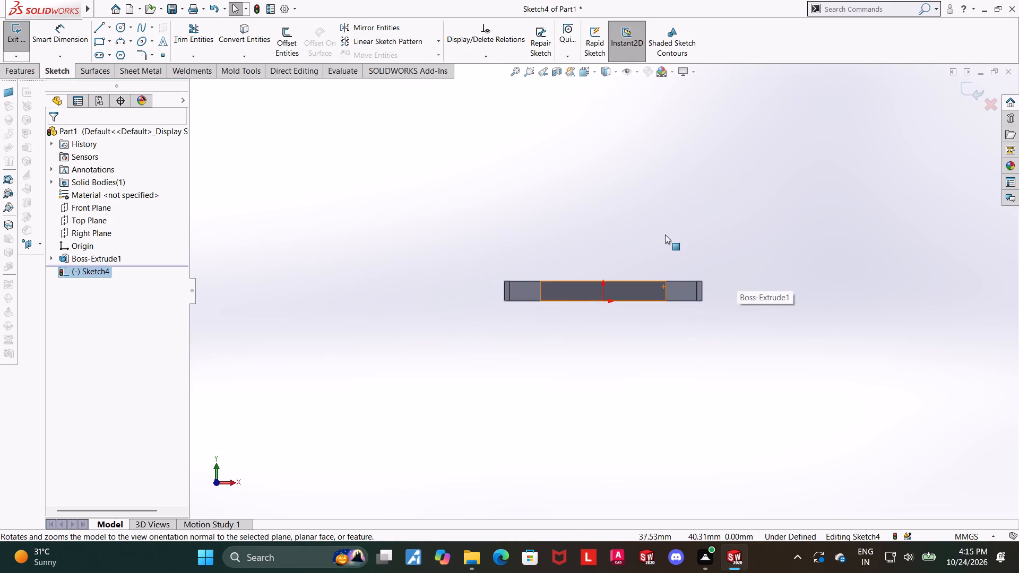
{"action": "scroll", "coordinate": [658, 235], "scroll_direction": "down", "scroll_amount": 2}
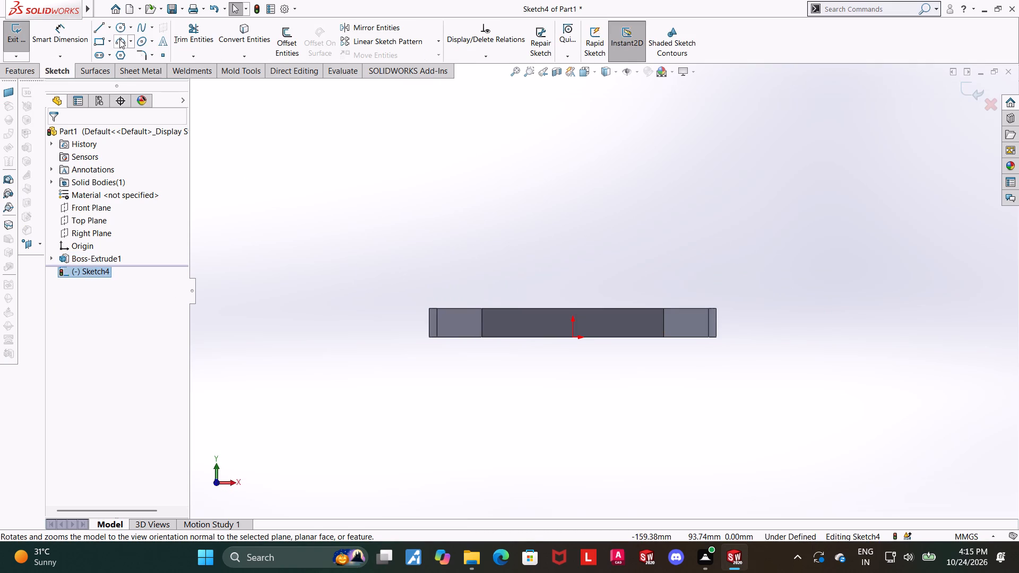
{"action": "left_click", "coordinate": [119, 39]}
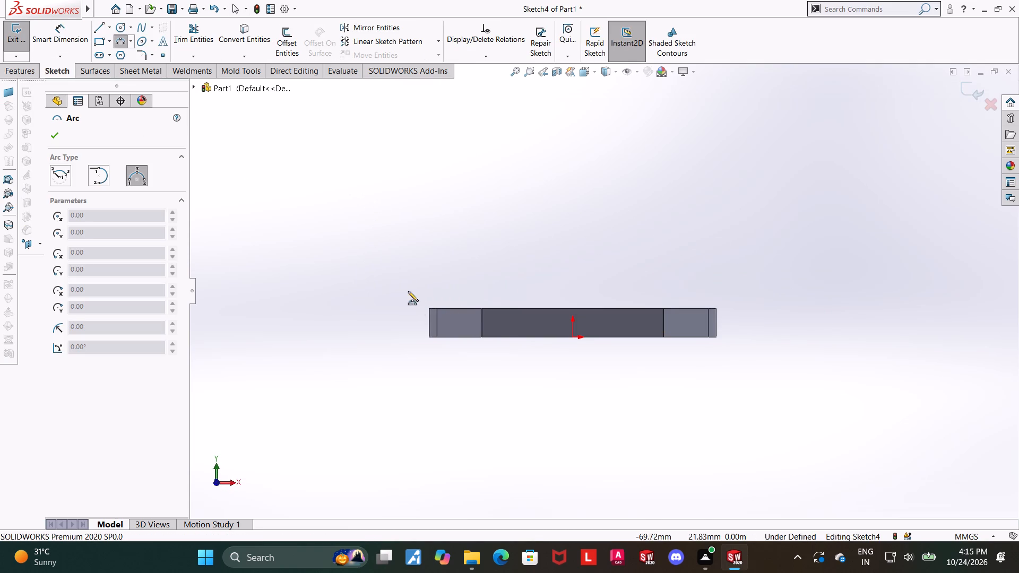
{"action": "left_click", "coordinate": [481, 337]}
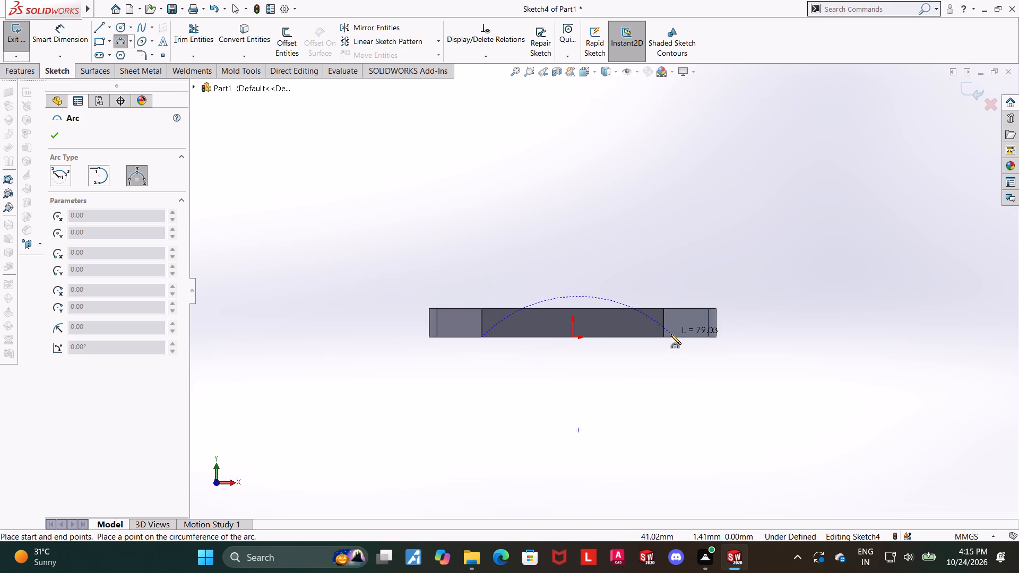
{"action": "left_click", "coordinate": [664, 338]}
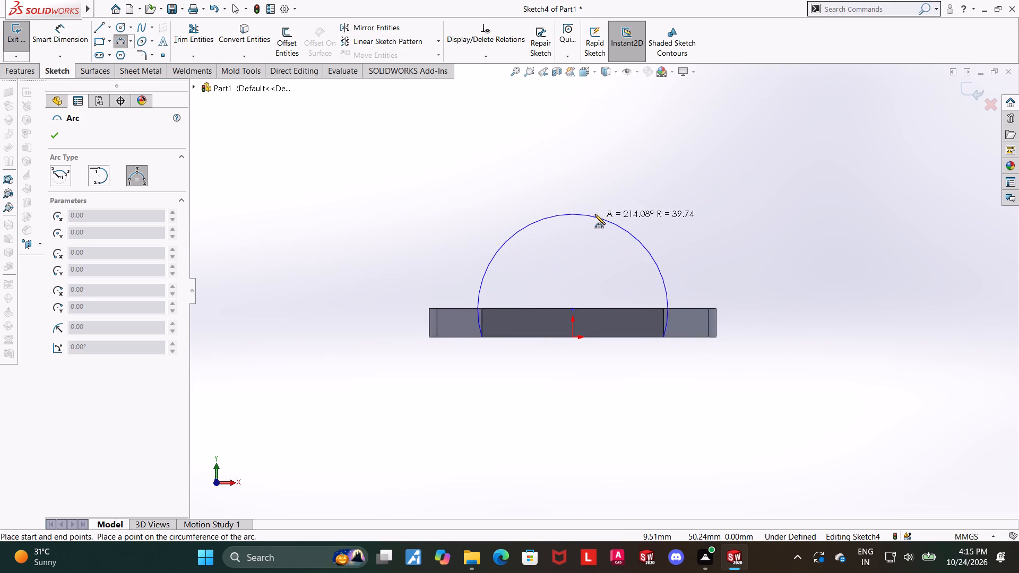
{"action": "left_click", "coordinate": [594, 241]}
{"action": "key", "text": "Escape"}
Dimension the arc's radius as 38 mm.
{"action": "left_click", "coordinate": [64, 31]}
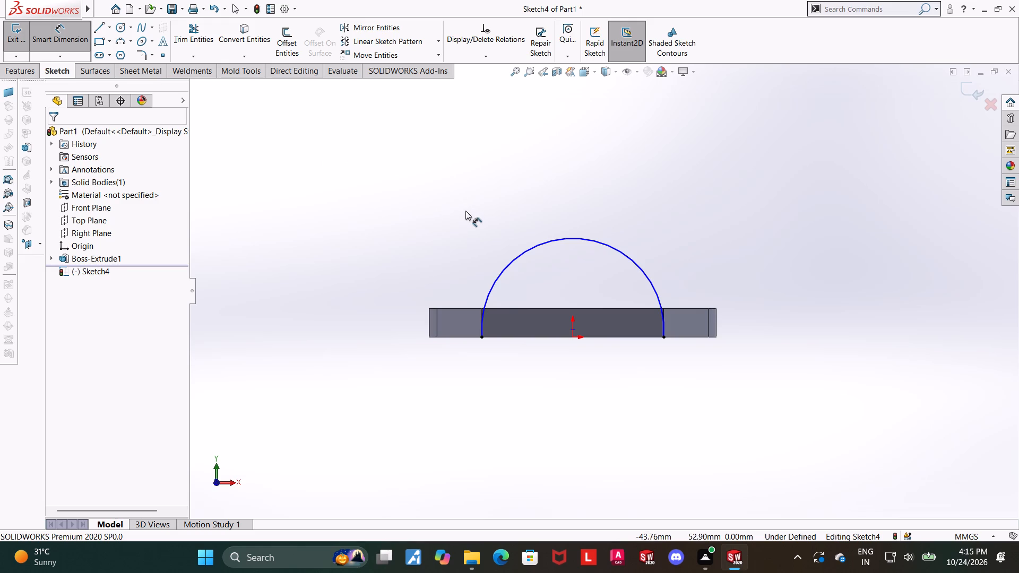
{"action": "left_click", "coordinate": [521, 254]}
{"action": "left_click", "coordinate": [486, 178]}
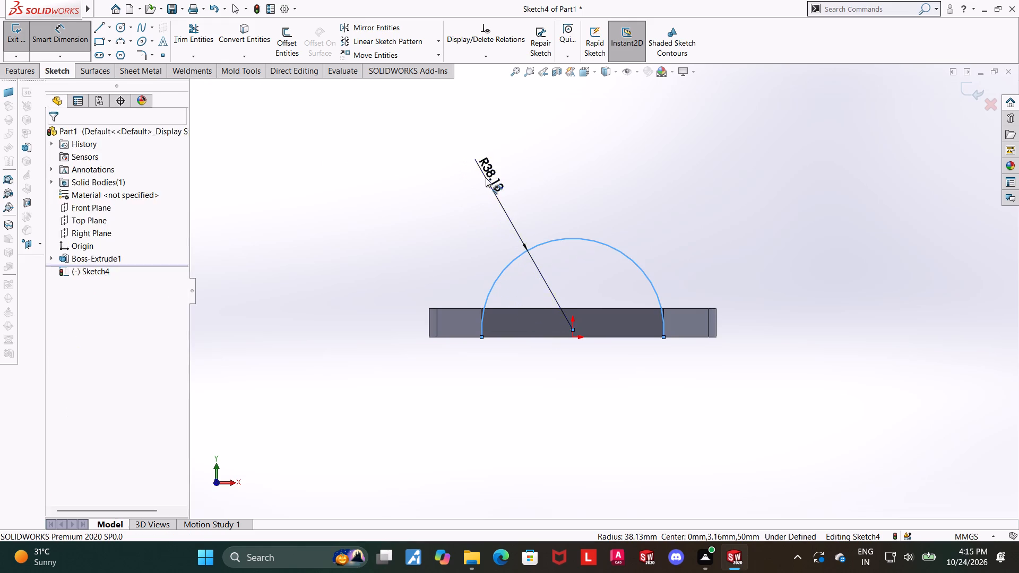
{"action": "type", "text": "38"}
{"action": "key", "text": "Return"}
{"action": "key", "text": "Escape"}
{"action": "key", "text": "Escape"}
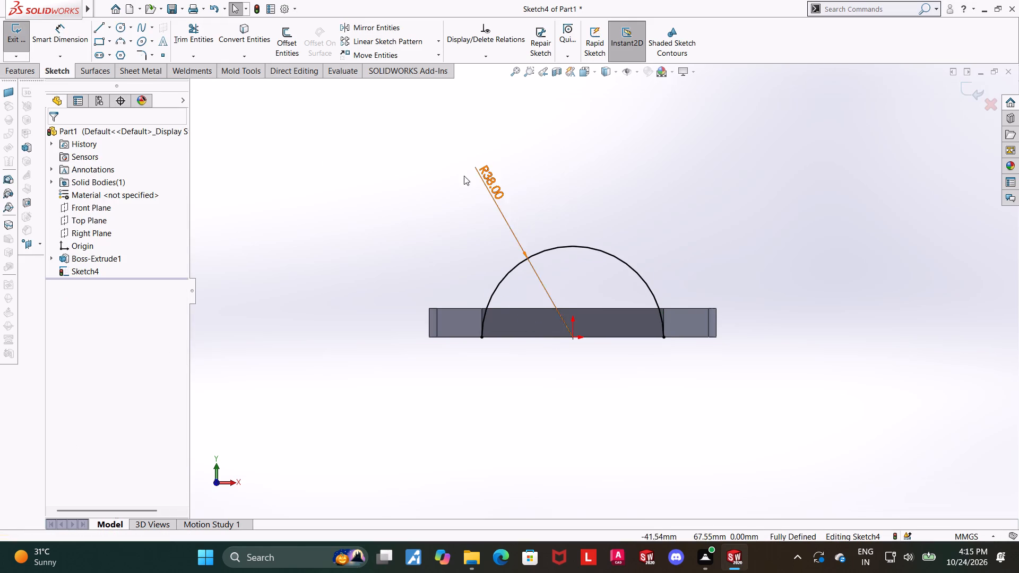
Draw a three-point semicircular arc of about 30 mm radius inside the 38 mm arc, with both ends on the bottom edge.
{"action": "scroll", "coordinate": [651, 331], "scroll_direction": "down", "scroll_amount": 3}
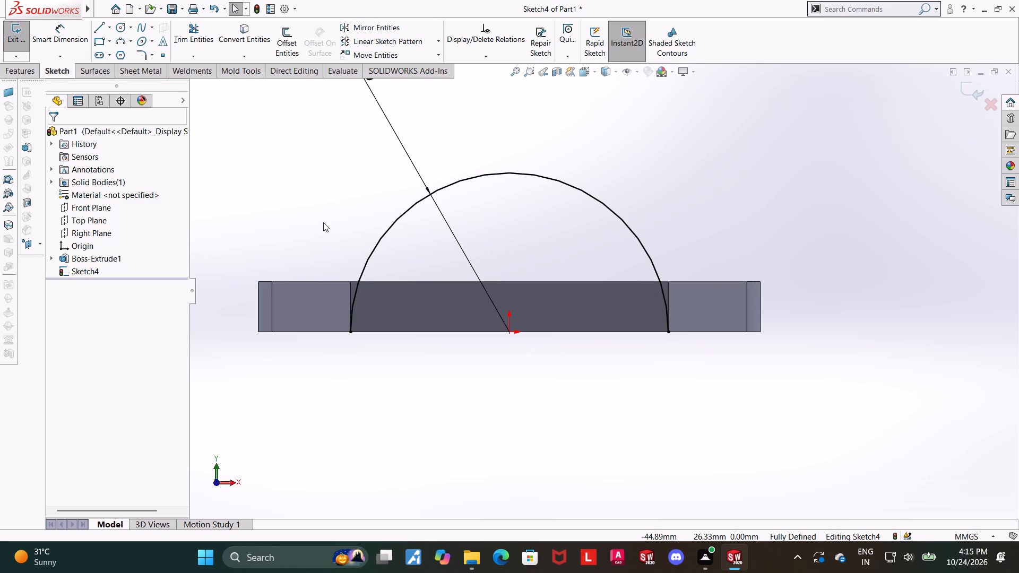
{"action": "left_click", "coordinate": [115, 36]}
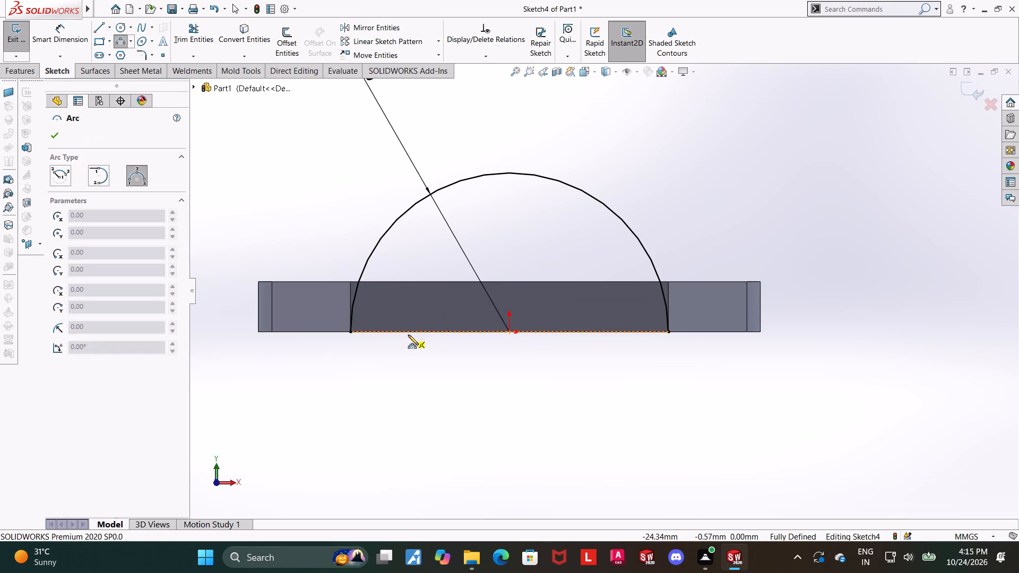
{"action": "left_click", "coordinate": [388, 331]}
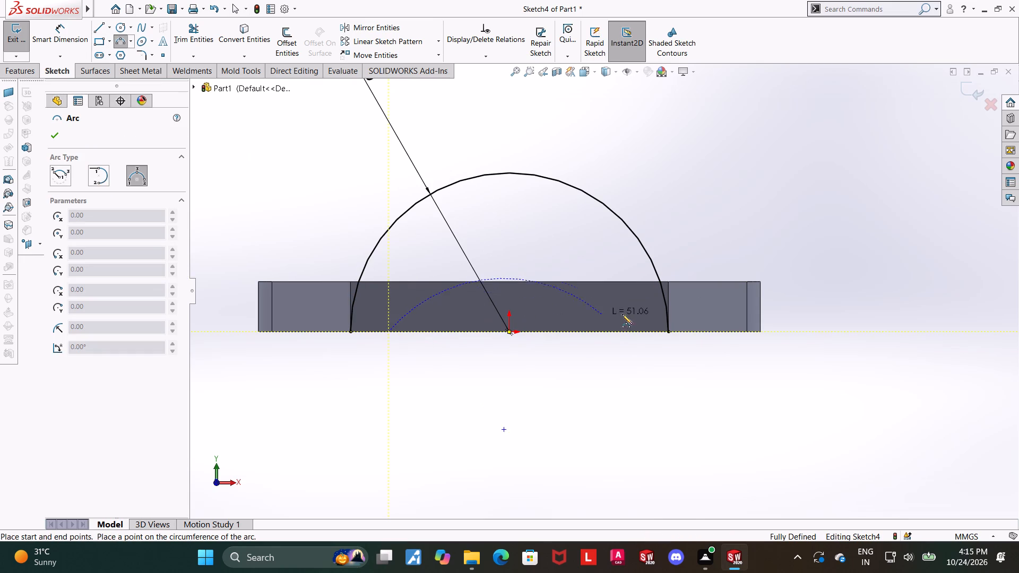
{"action": "left_click", "coordinate": [641, 332]}
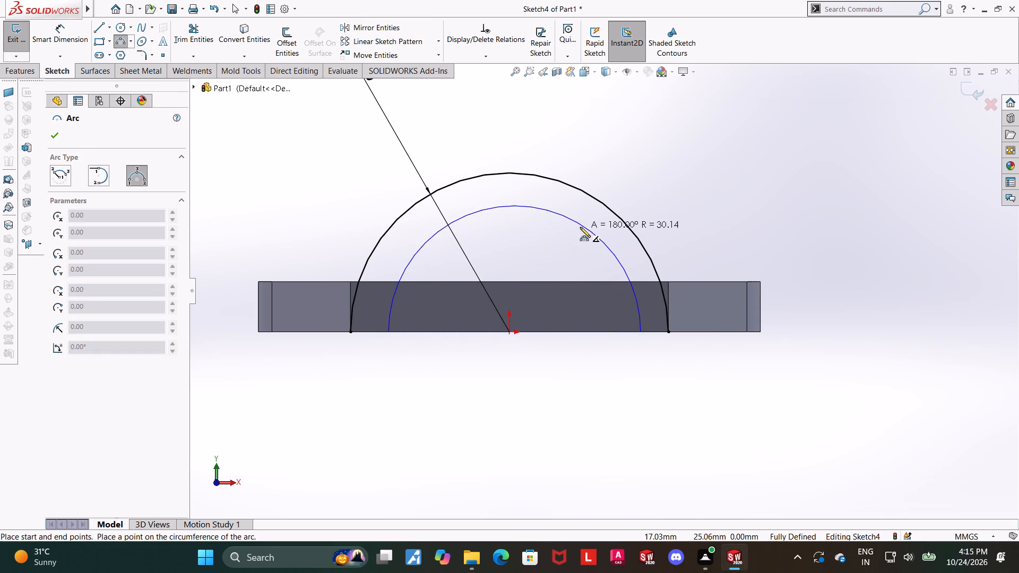
{"action": "left_click", "coordinate": [580, 227]}
{"action": "key", "text": "Escape"}
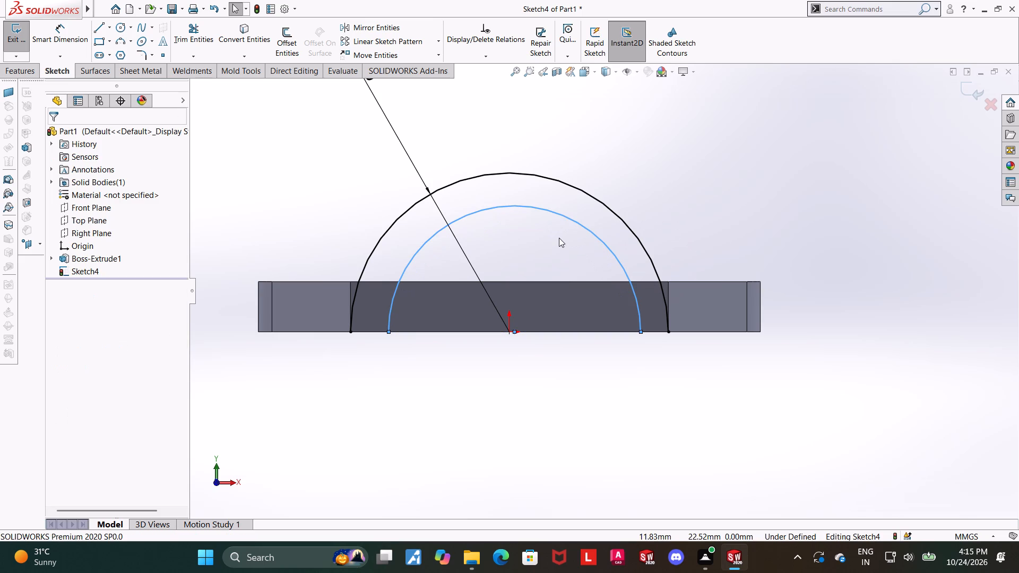
Merge the inner arc's centre point with the outer arc's centre at the origin.
{"action": "left_click", "coordinate": [513, 333]}
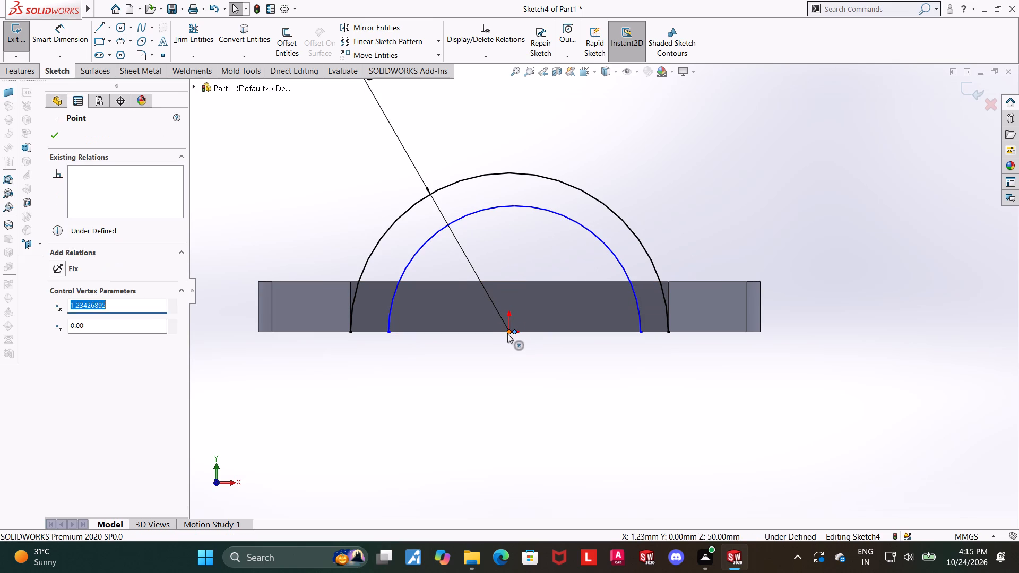
{"action": "left_click", "coordinate": [507, 334], "text": "ctrl"}
{"action": "left_click", "coordinate": [58, 370]}
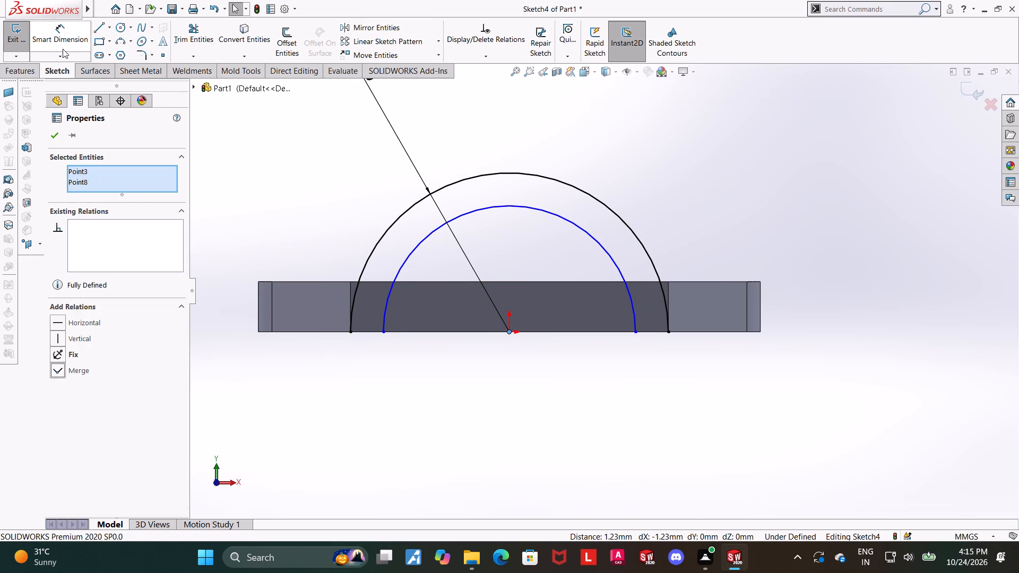
Dimension the distance between the inner arc's two endpoints as 50 mm.
{"action": "left_click", "coordinate": [63, 49]}
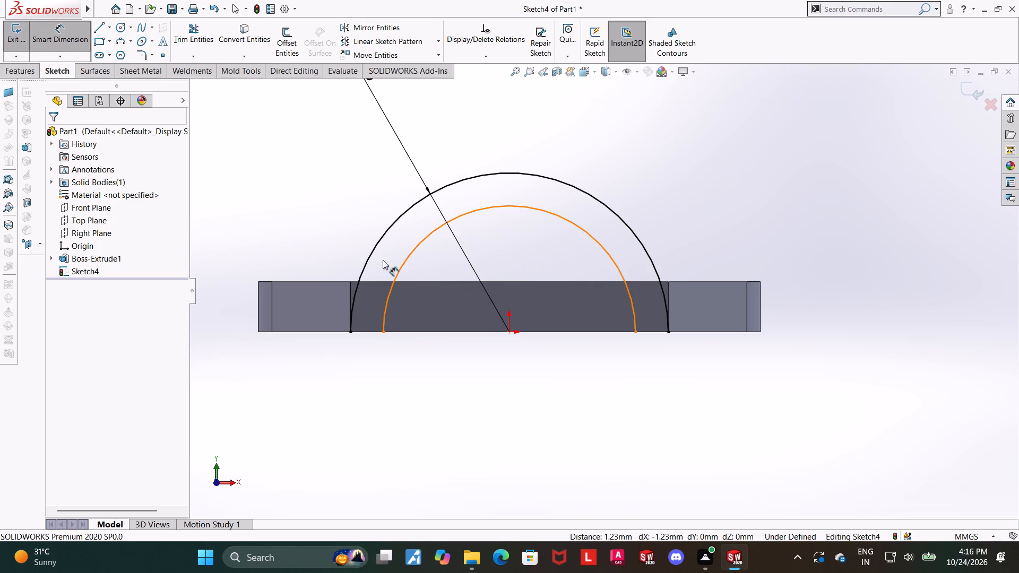
{"action": "left_click", "coordinate": [382, 331]}
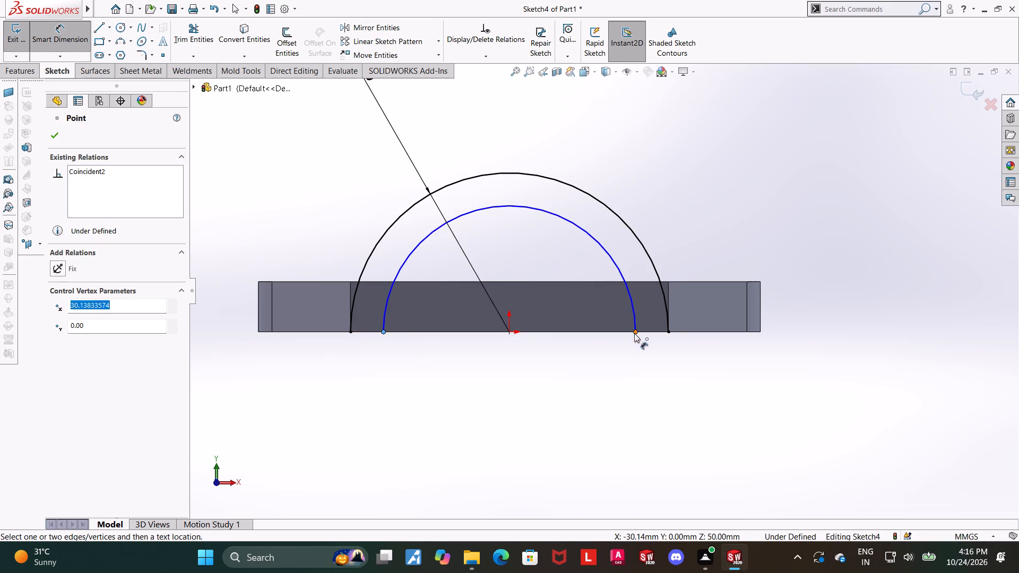
{"action": "left_click", "coordinate": [635, 332]}
{"action": "left_click", "coordinate": [605, 407]}
{"action": "type", "text": "50"}
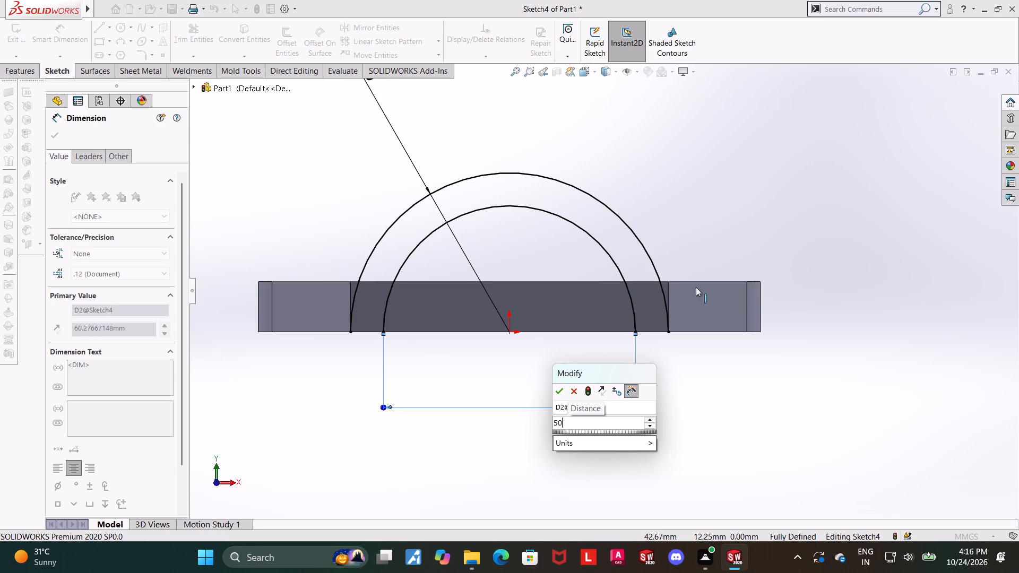
{"action": "left_click", "coordinate": [780, 372]}
{"action": "scroll", "coordinate": [677, 398], "scroll_direction": "up", "scroll_amount": 1}
{"action": "left_click", "coordinate": [692, 398]}
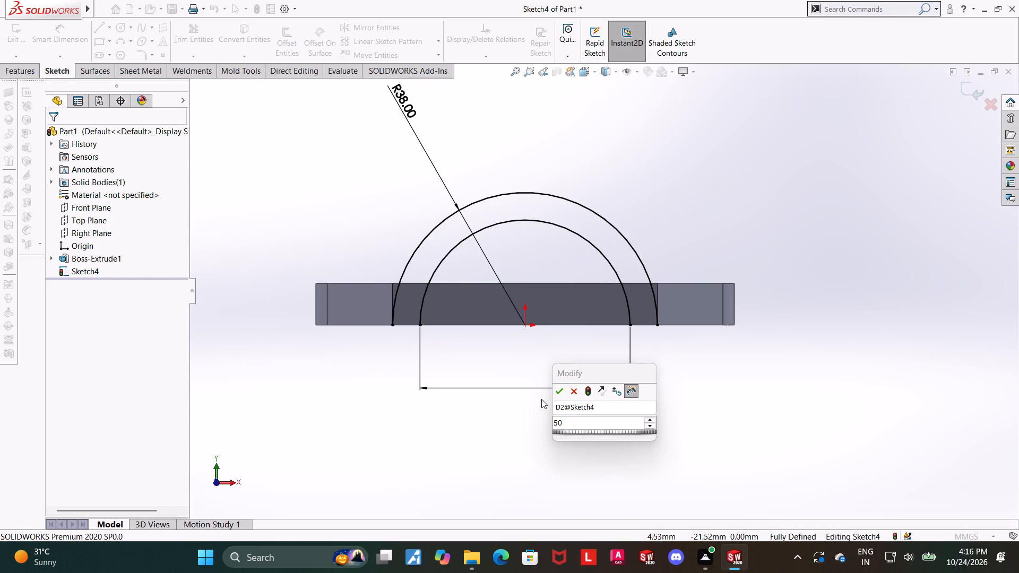
{"action": "left_click", "coordinate": [555, 392]}
{"action": "scroll", "coordinate": [511, 306], "scroll_direction": "down", "scroll_amount": 1}
{"action": "key", "text": "Escape"}
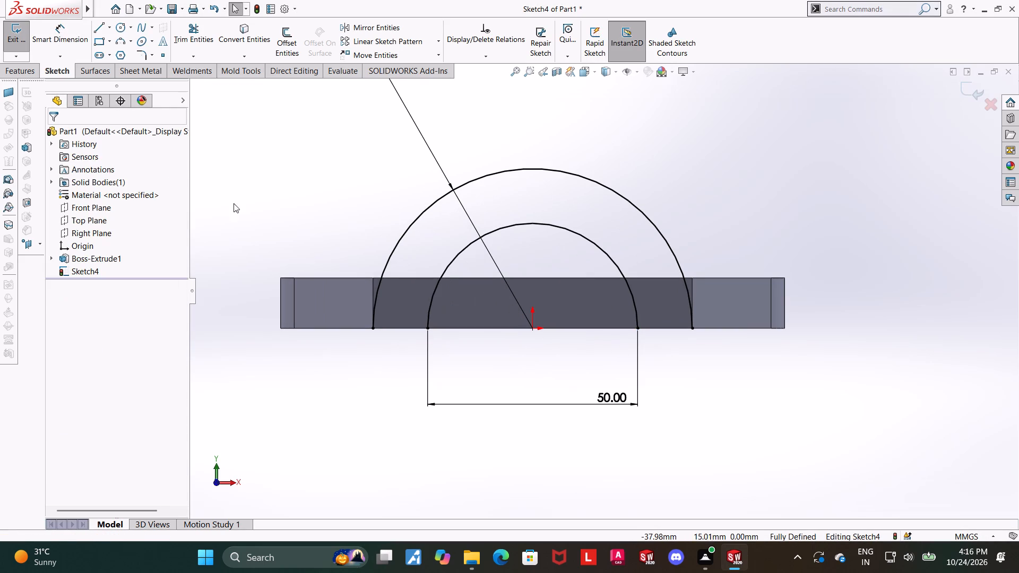
Close the arch profile with a short horizontal line joining the inner and outer arc ends on each side.
{"action": "left_click", "coordinate": [98, 26]}
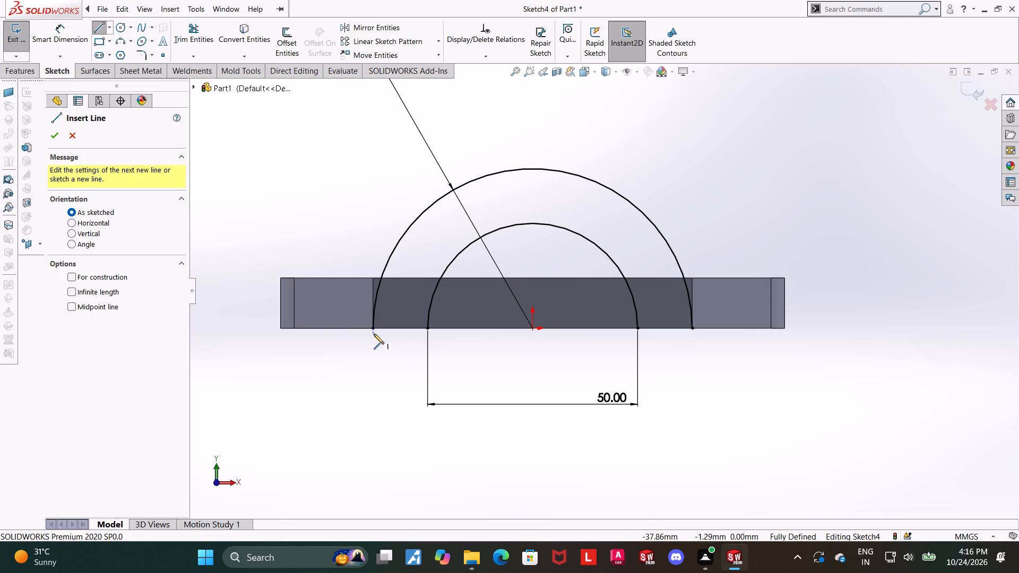
{"action": "left_click", "coordinate": [373, 327]}
{"action": "left_click", "coordinate": [428, 326]}
{"action": "key", "text": "Escape"}
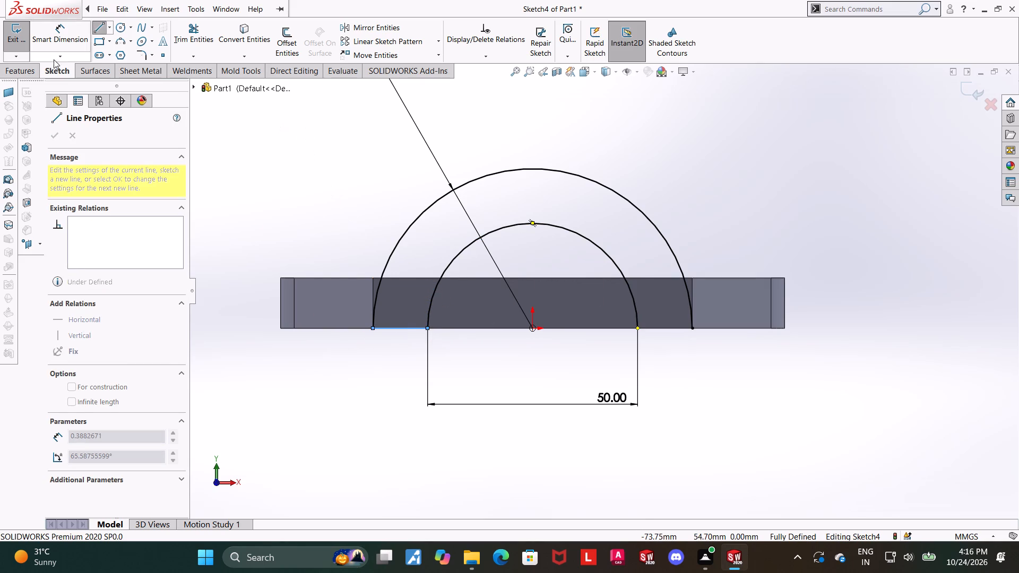
{"action": "left_click", "coordinate": [93, 22]}
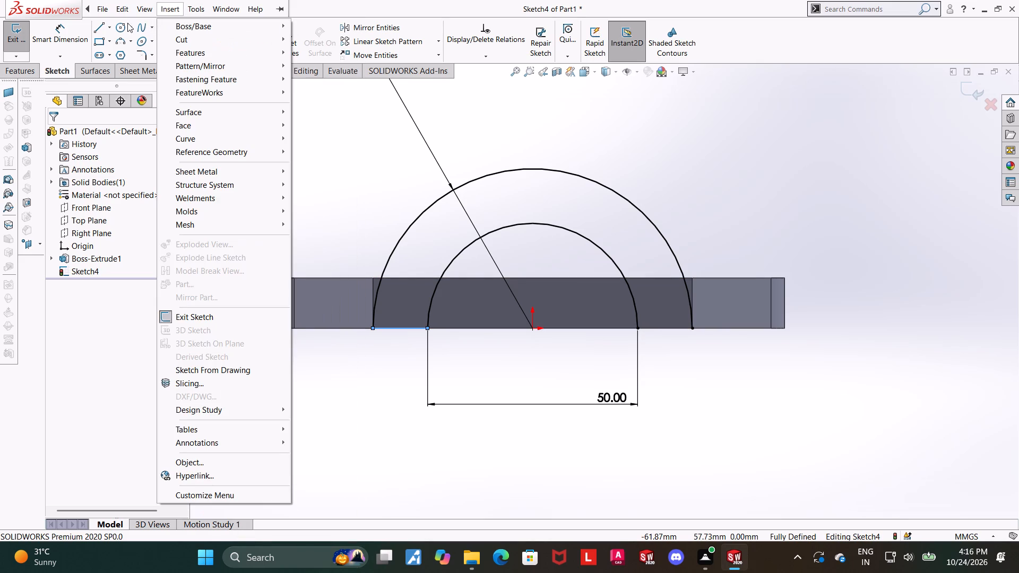
{"action": "left_click", "coordinate": [98, 29]}
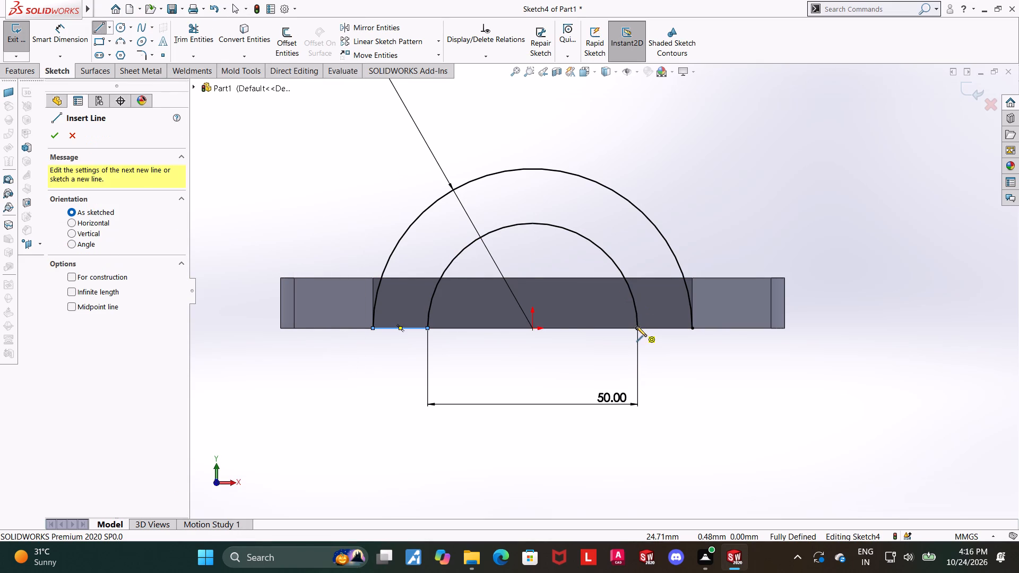
{"action": "left_click", "coordinate": [636, 326]}
{"action": "left_click", "coordinate": [694, 329]}
{"action": "key", "text": "Escape"}
{"action": "key", "text": "Escape"}
{"action": "key", "text": "Escape"}
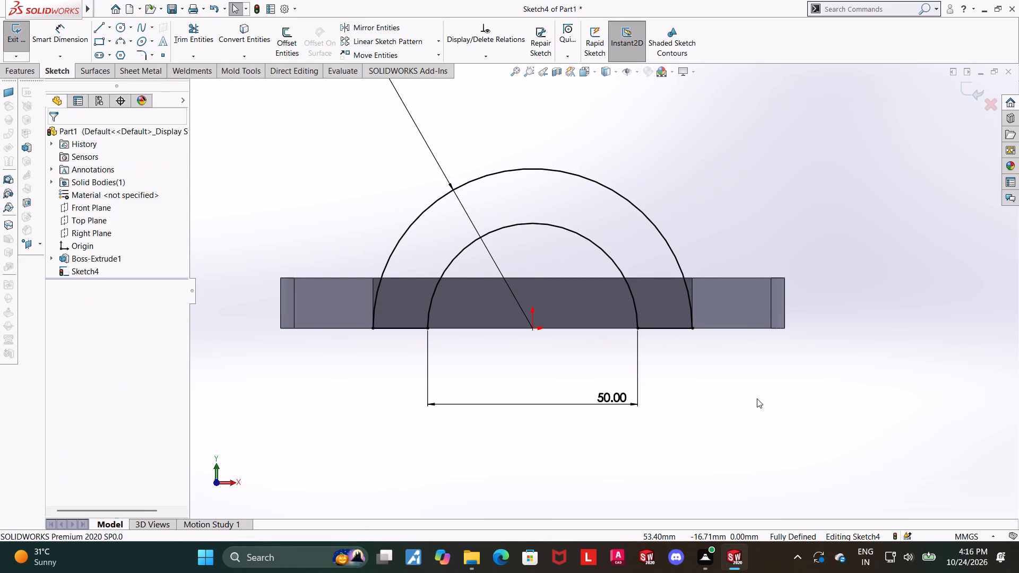
Finish the arch sketch and start an extruded boss from it.
{"action": "scroll", "coordinate": [727, 384], "scroll_direction": "up", "scroll_amount": 2}
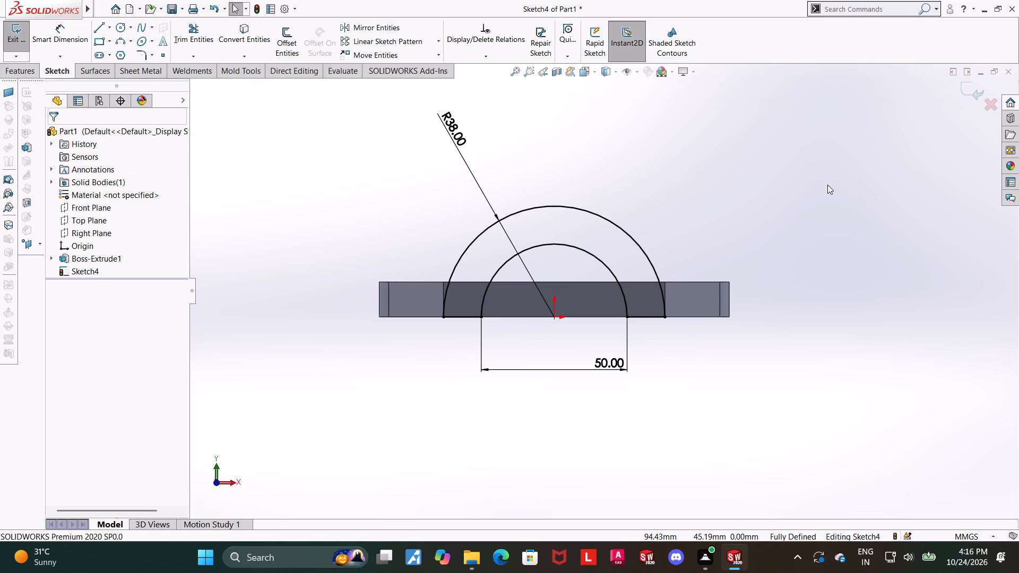
{"action": "scroll", "coordinate": [787, 301], "scroll_direction": "up", "scroll_amount": 1}
{"action": "scroll", "coordinate": [563, 290], "scroll_direction": "down", "scroll_amount": 3}
{"action": "key", "text": "Escape"}
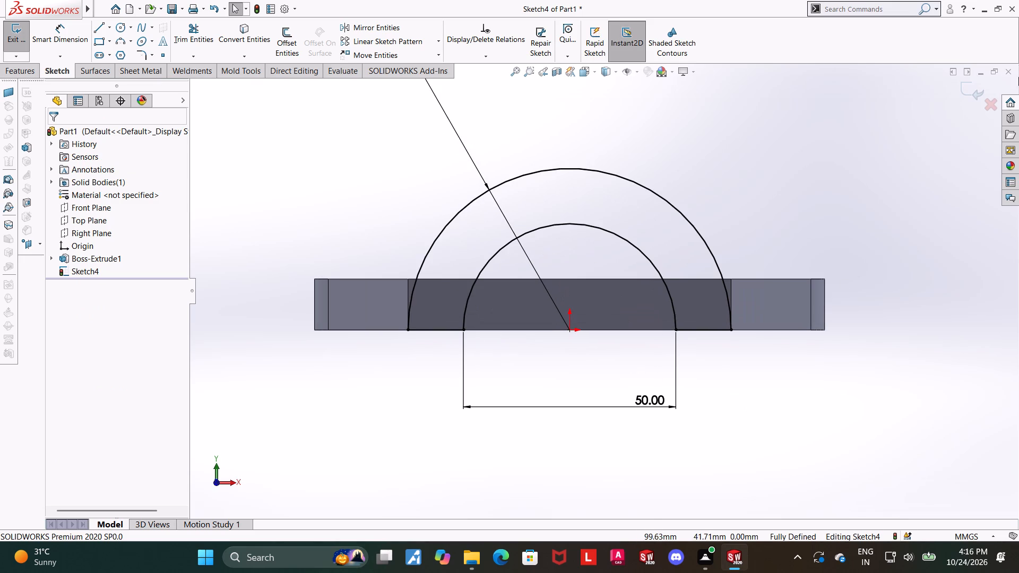
{"action": "left_click", "coordinate": [969, 93]}
{"action": "scroll", "coordinate": [632, 273], "scroll_direction": "up", "scroll_amount": 3}
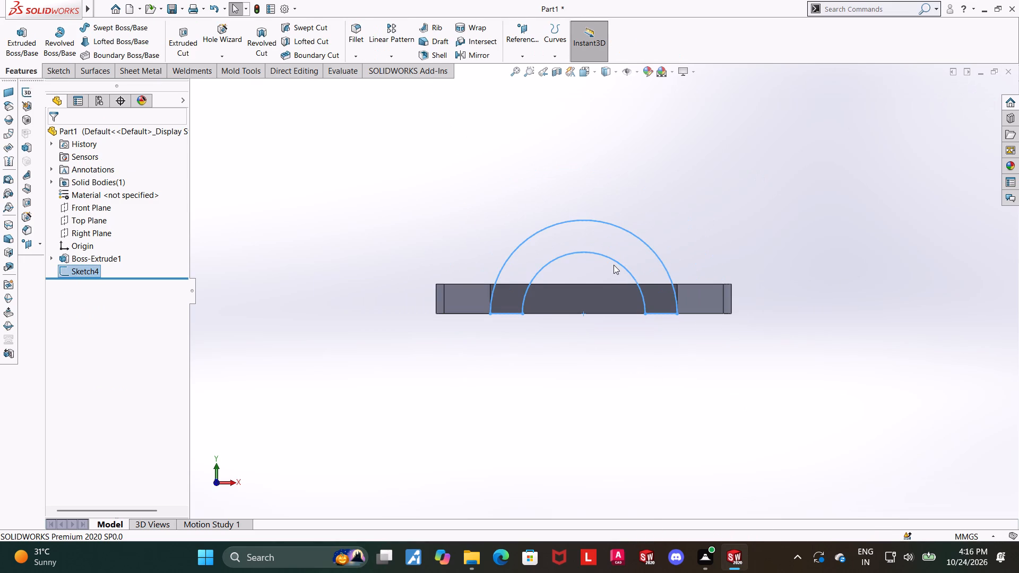
{"action": "scroll", "coordinate": [614, 265], "scroll_direction": "down", "scroll_amount": 4}
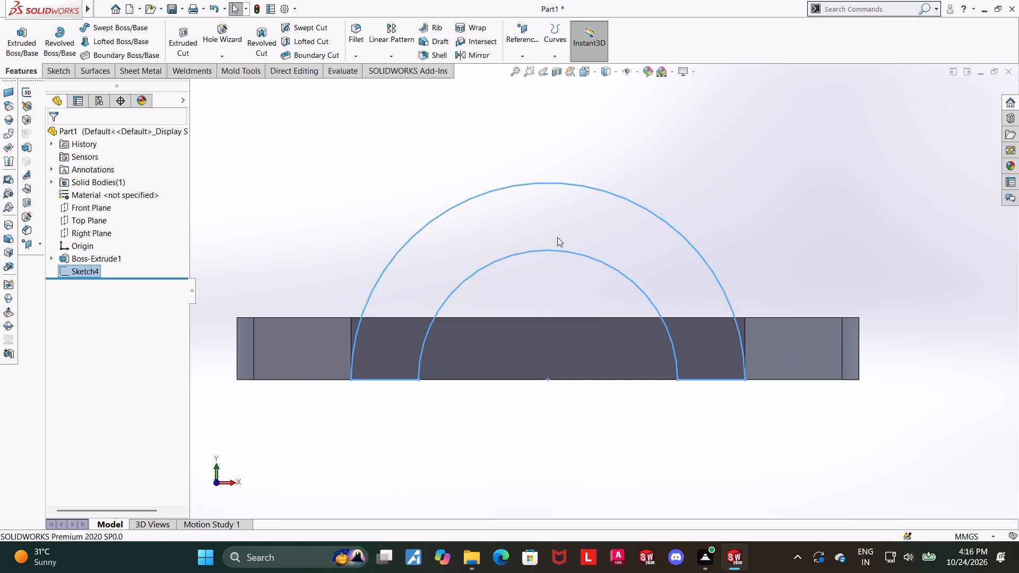
{"action": "left_click", "coordinate": [32, 36]}
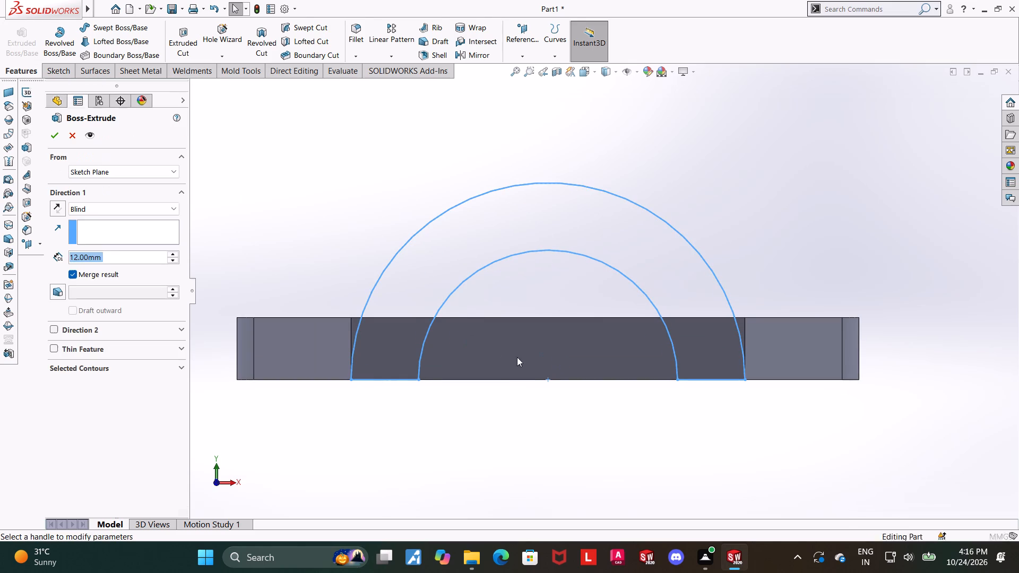
{"action": "middle_click_drag", "start_coordinate": [499, 356], "coordinate": [578, 411]}
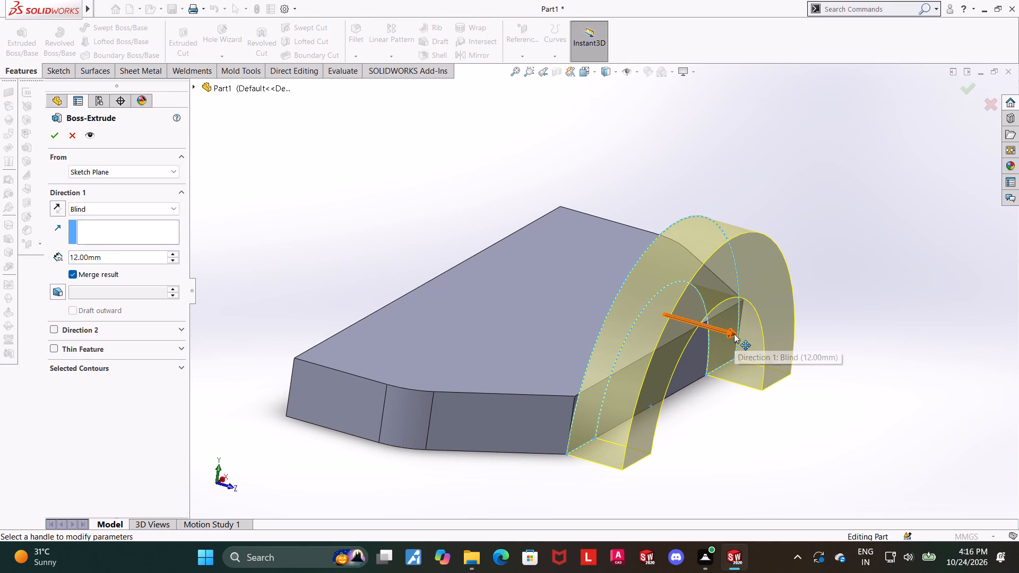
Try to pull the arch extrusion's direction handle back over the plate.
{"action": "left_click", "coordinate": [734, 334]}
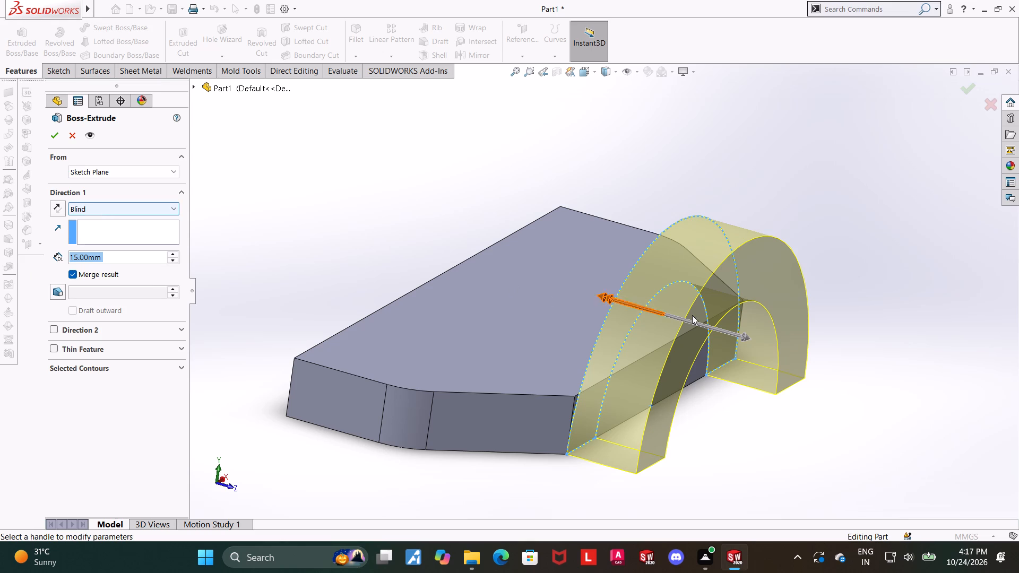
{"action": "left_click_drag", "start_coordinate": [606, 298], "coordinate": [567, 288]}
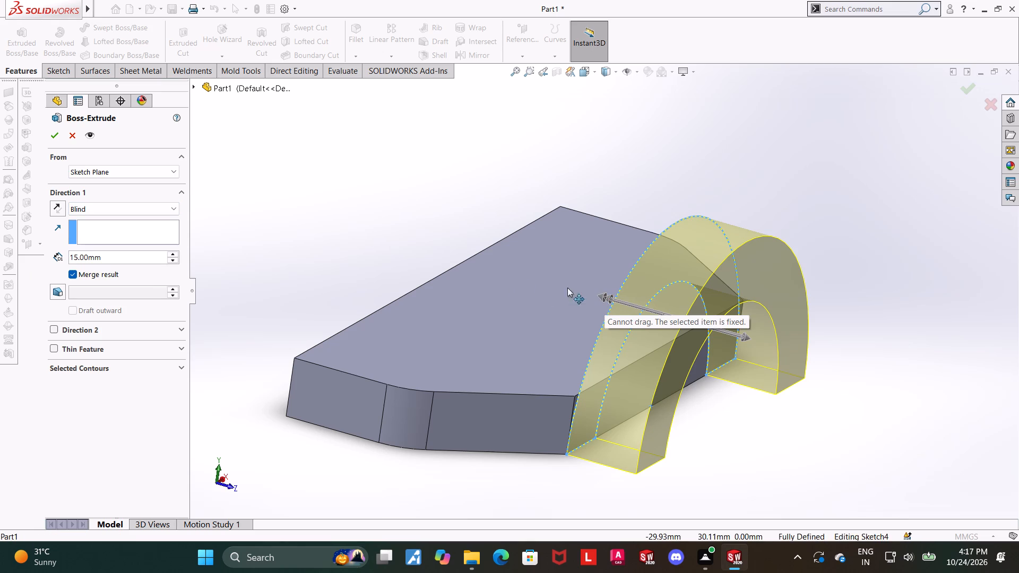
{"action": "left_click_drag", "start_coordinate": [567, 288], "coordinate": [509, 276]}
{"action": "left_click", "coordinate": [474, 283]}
Reverse the arch extrusion and extend it Up To Surface to the plate's long rear face, merged with the plate.
{"action": "middle_click_drag", "start_coordinate": [295, 303], "coordinate": [395, 346]}
{"action": "scroll", "coordinate": [297, 301], "scroll_direction": "up", "scroll_amount": 1}
{"action": "left_click", "coordinate": [253, 359]}
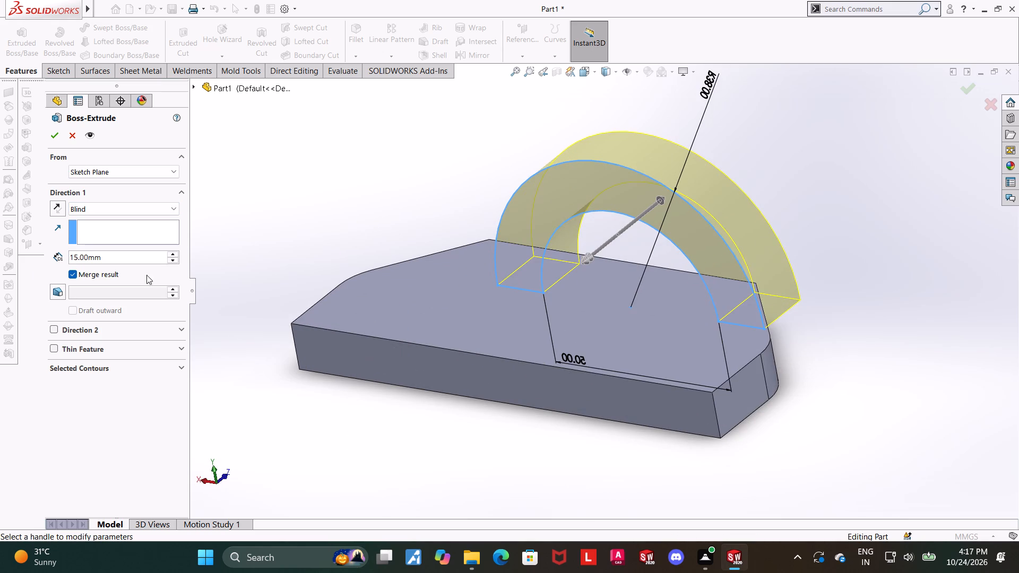
{"action": "left_click", "coordinate": [50, 206]}
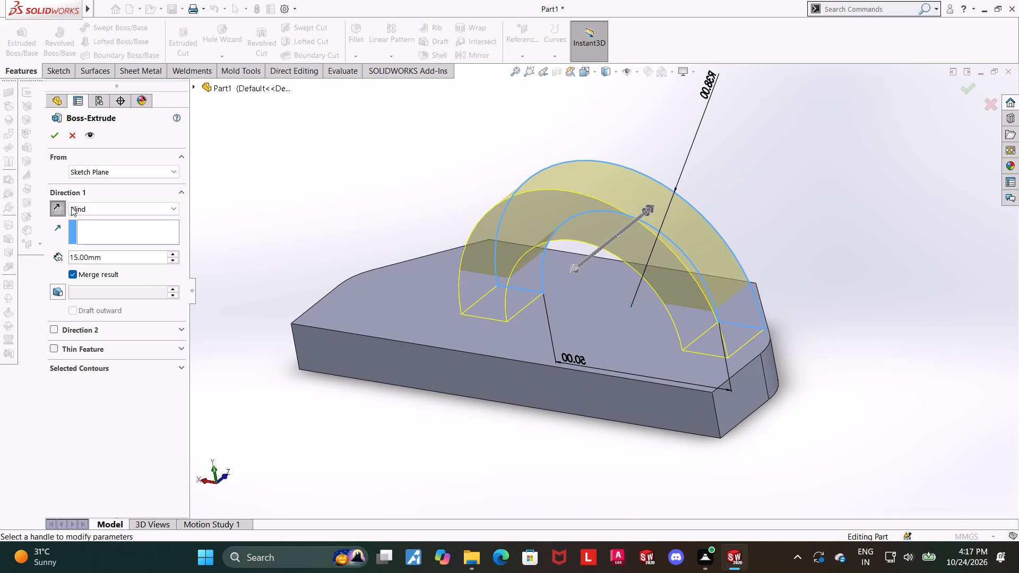
{"action": "left_click", "coordinate": [93, 211]}
{"action": "left_click", "coordinate": [107, 253]}
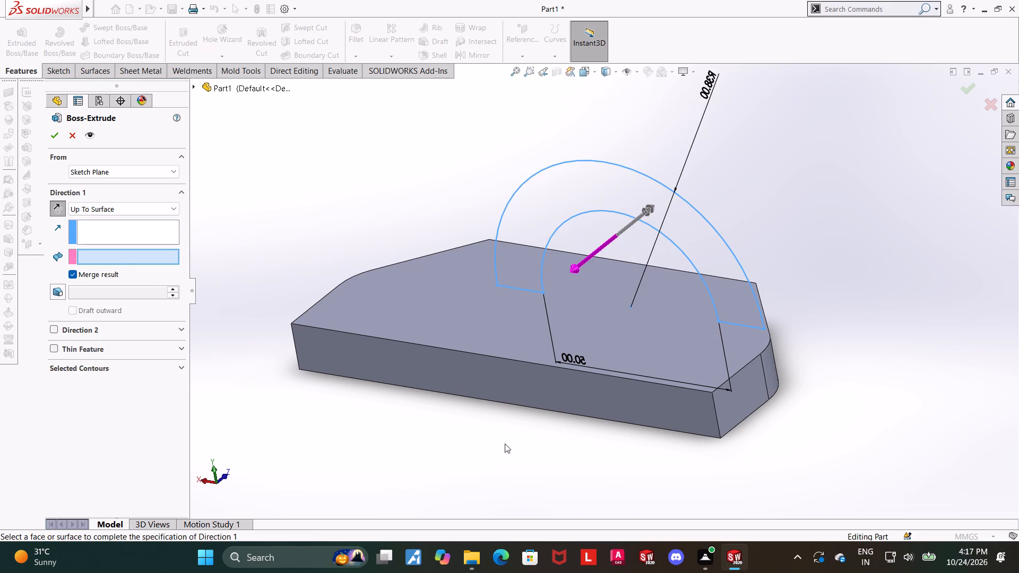
{"action": "left_click", "coordinate": [512, 389]}
{"action": "left_click", "coordinate": [58, 136]}
{"action": "left_click", "coordinate": [892, 351]}
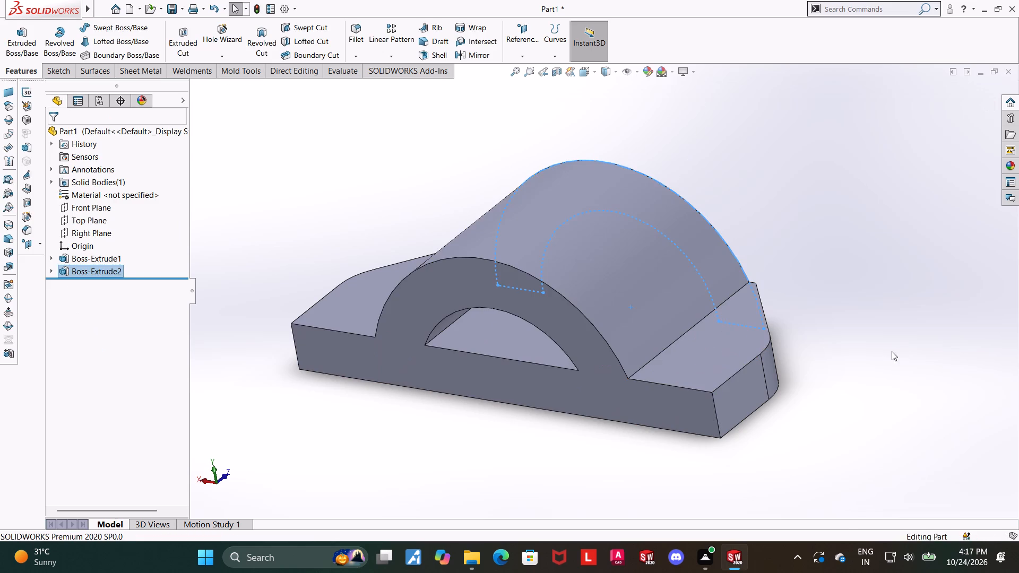
Start a new sketch on the long rear face shared by the plate and arch, viewed straight on.
{"action": "middle_click_drag", "start_coordinate": [866, 340], "coordinate": [728, 449]}
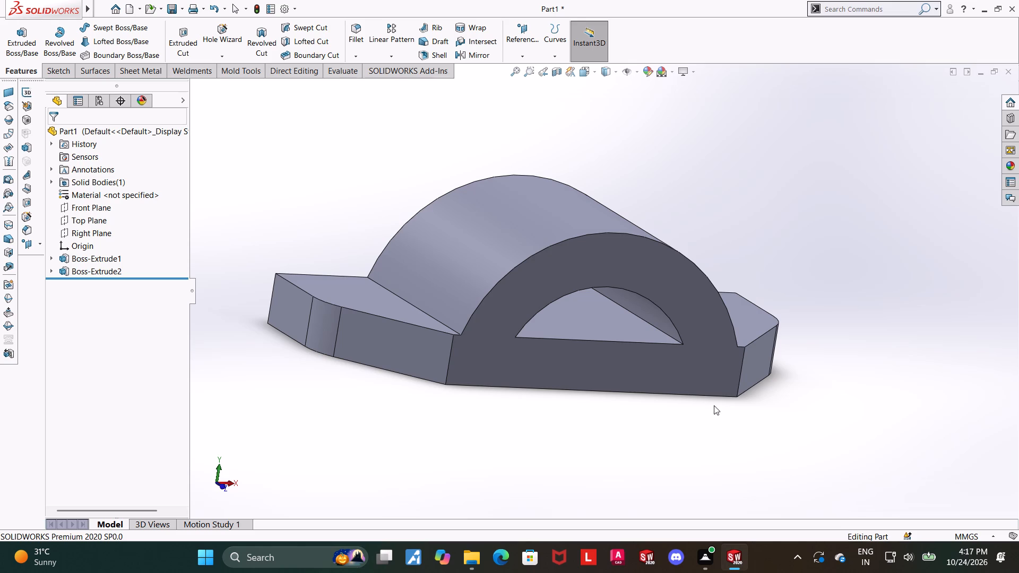
{"action": "middle_click", "coordinate": [658, 402]}
{"action": "scroll", "coordinate": [641, 401], "scroll_direction": "up", "scroll_amount": 2}
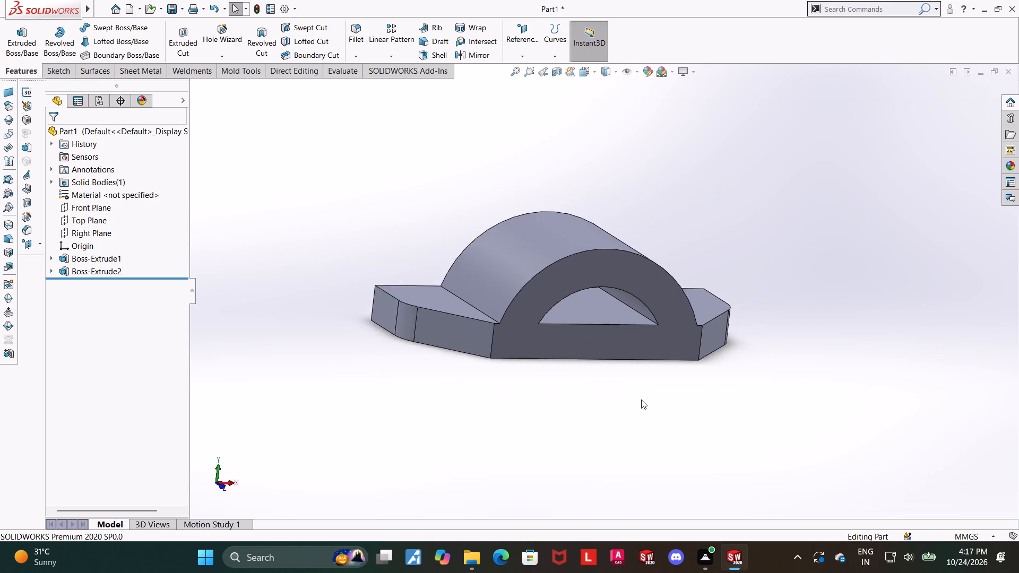
{"action": "scroll", "coordinate": [641, 400], "scroll_direction": "up", "scroll_amount": 1}
{"action": "scroll", "coordinate": [661, 250], "scroll_direction": "down", "scroll_amount": 2}
{"action": "middle_click_drag", "start_coordinate": [600, 299], "coordinate": [753, 310]}
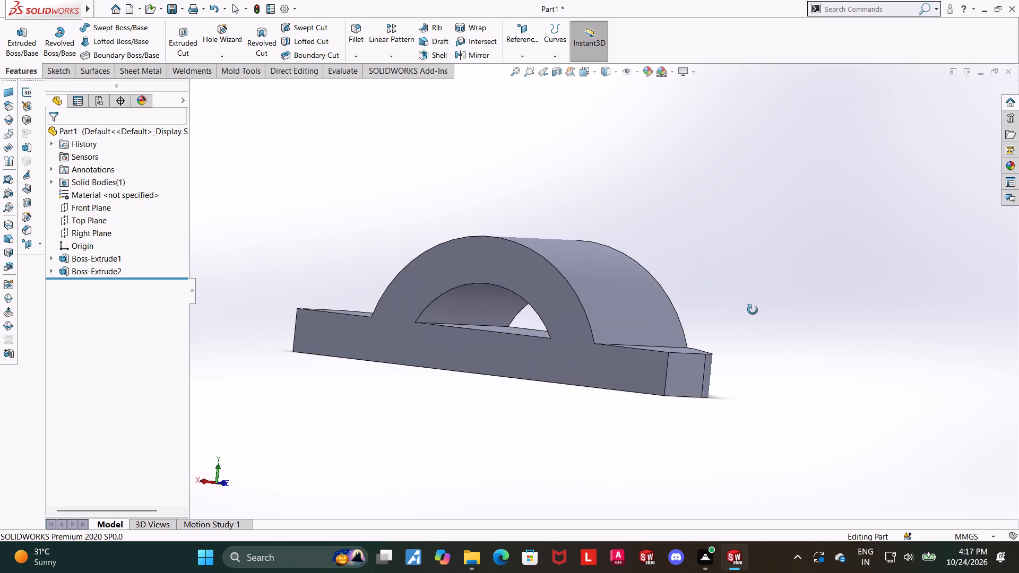
{"action": "middle_click_drag", "start_coordinate": [753, 310], "coordinate": [753, 310]}
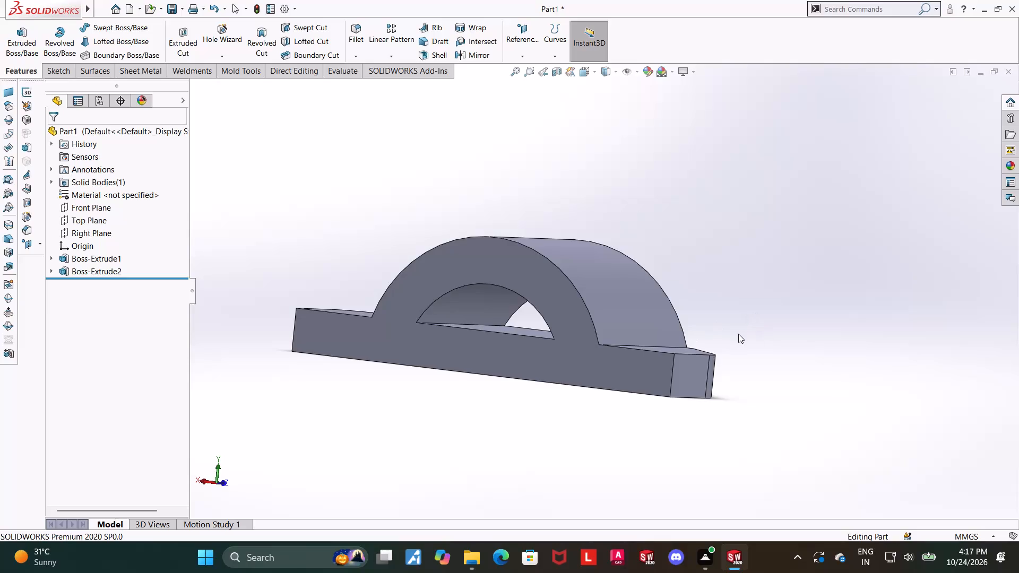
{"action": "left_click", "coordinate": [558, 370]}
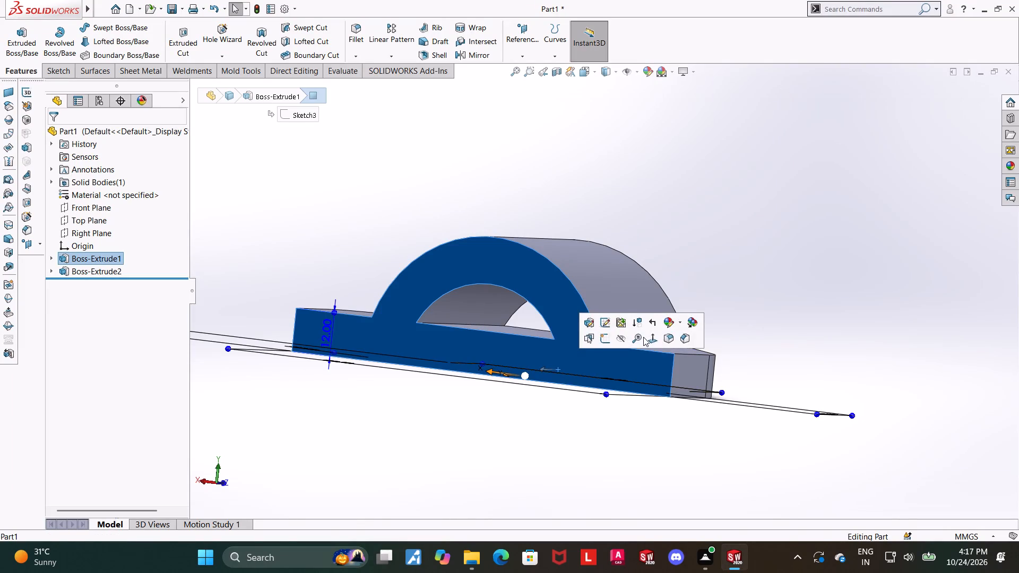
{"action": "left_click", "coordinate": [603, 340]}
{"action": "left_click", "coordinate": [67, 284]}
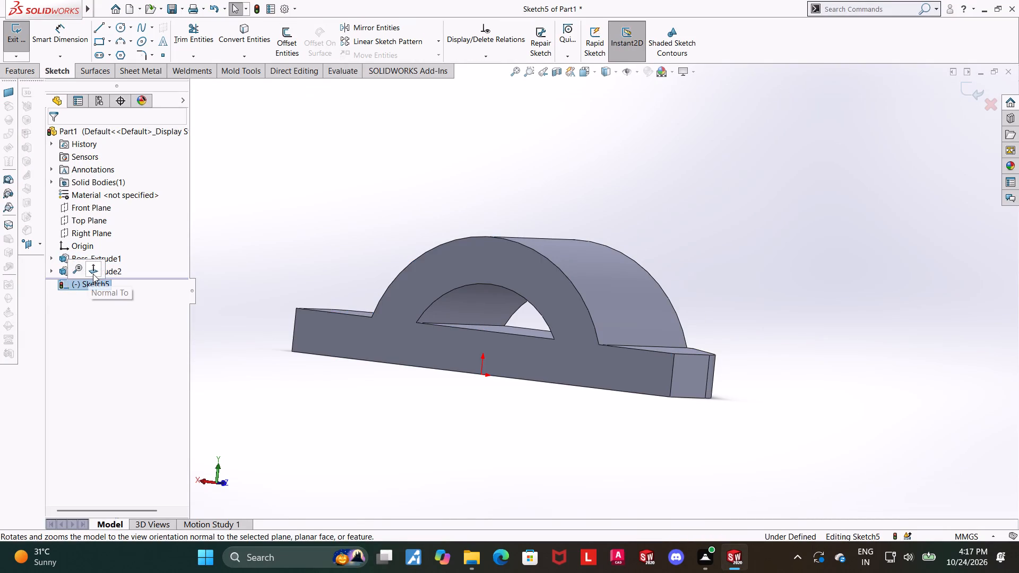
{"action": "left_click", "coordinate": [93, 274]}
Draw a three-point arc above the arch, spanning 120 mm between the two bottom corners of the plate's rear face.
{"action": "left_click", "coordinate": [123, 41]}
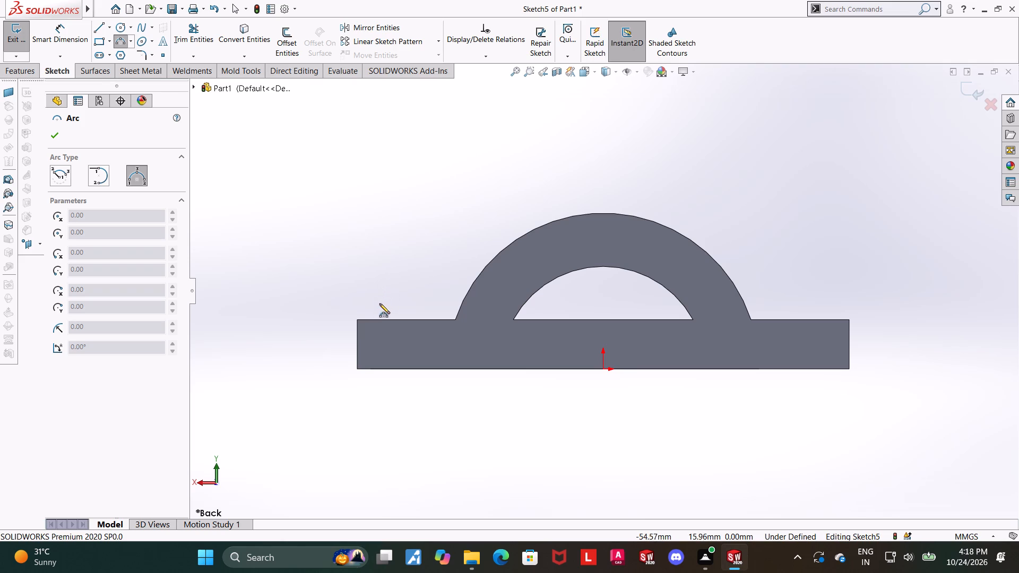
{"action": "left_click", "coordinate": [357, 369]}
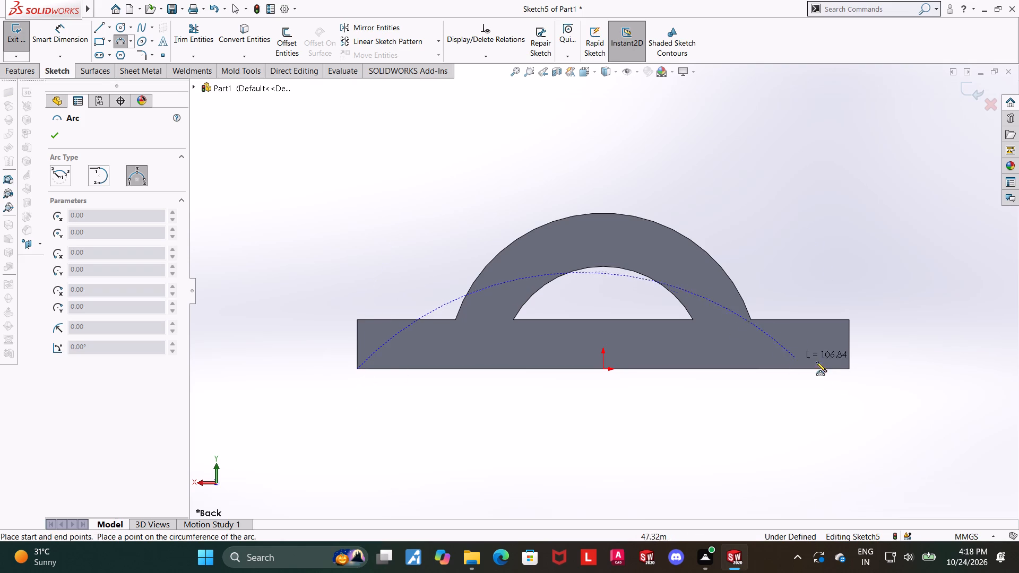
{"action": "left_click", "coordinate": [850, 369]}
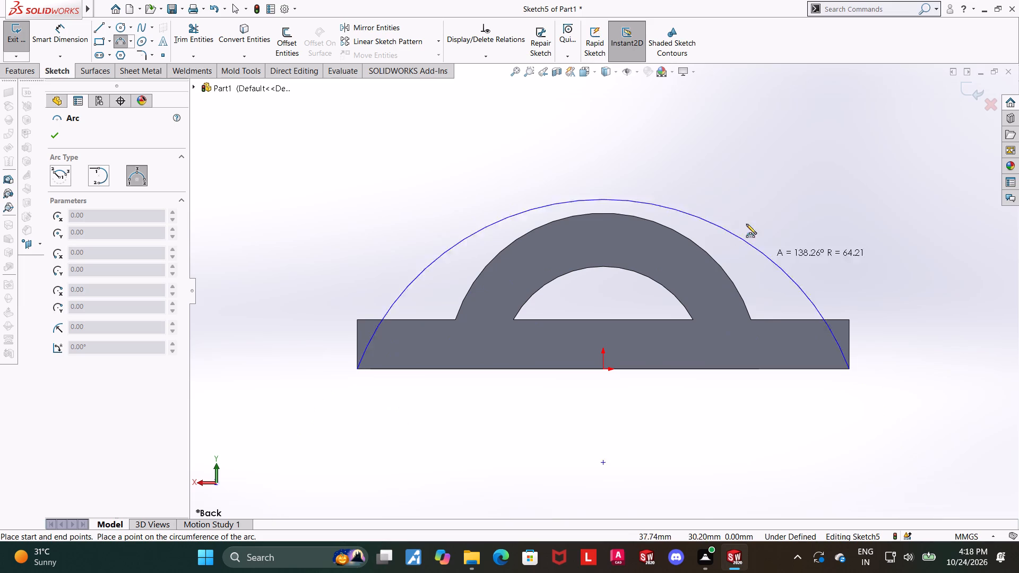
{"action": "left_click", "coordinate": [709, 163]}
{"action": "key", "text": "Escape"}
Dimension the new arc's radius to 60 mm.
{"action": "left_click", "coordinate": [46, 32]}
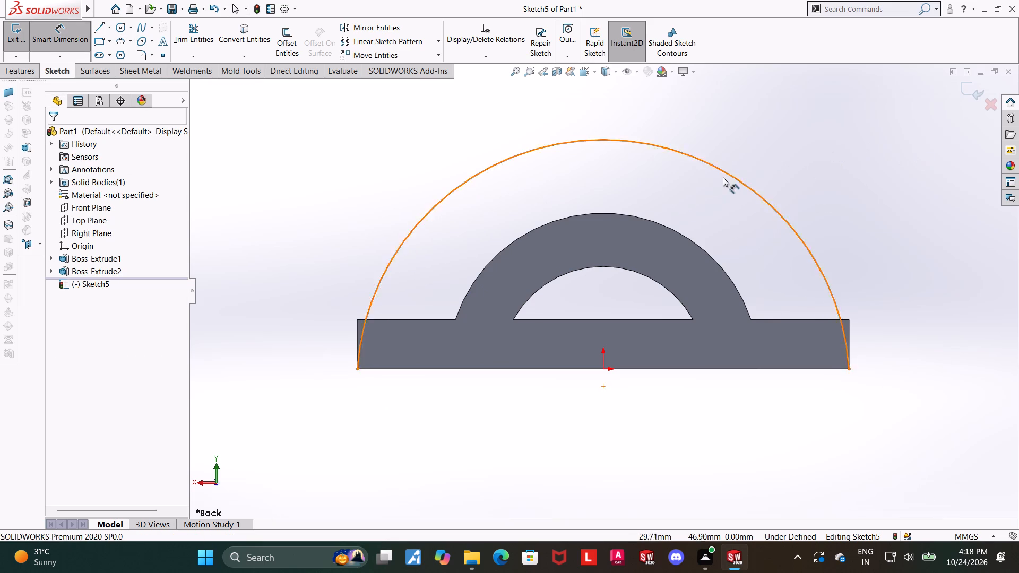
{"action": "left_click", "coordinate": [732, 175]}
{"action": "left_click", "coordinate": [748, 147]}
{"action": "type", "text": "60"}
{"action": "key", "text": "Return"}
{"action": "key", "text": "Escape"}
{"action": "key", "text": "Escape"}
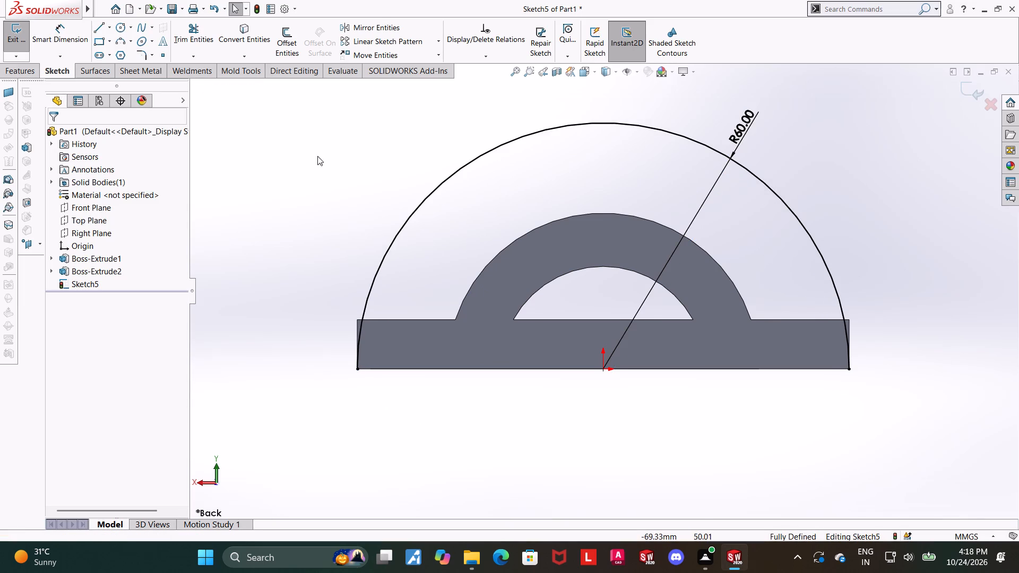
Close the arc with a horizontal line between its two endpoints along the plate's bottom edge, and finish the sketch.
{"action": "left_click", "coordinate": [102, 30]}
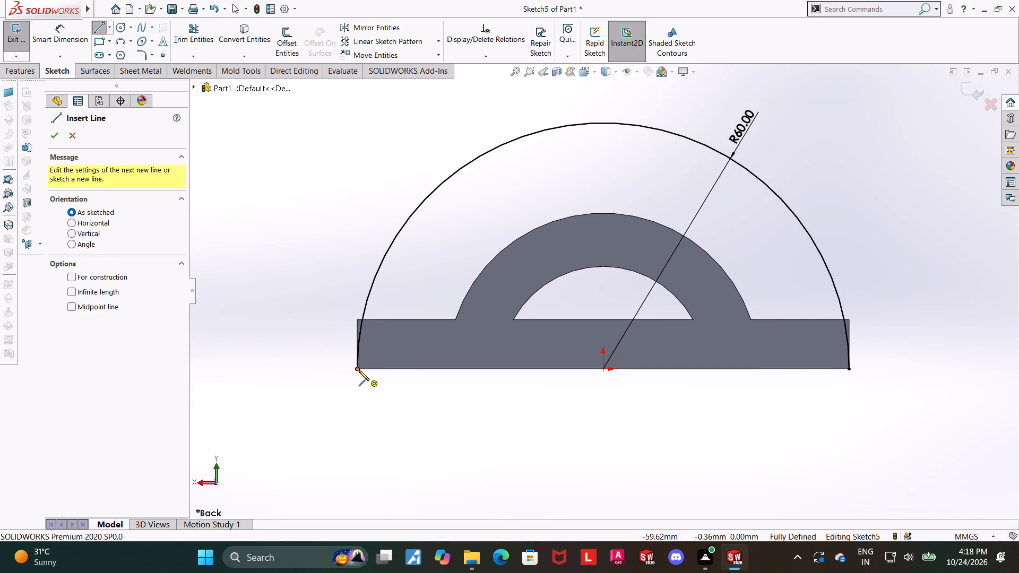
{"action": "left_click", "coordinate": [359, 370]}
{"action": "left_click", "coordinate": [849, 369]}
{"action": "key", "text": "Escape"}
{"action": "key", "text": "Escape"}
{"action": "scroll", "coordinate": [913, 353], "scroll_direction": "up", "scroll_amount": 2}
{"action": "key", "text": "Escape"}
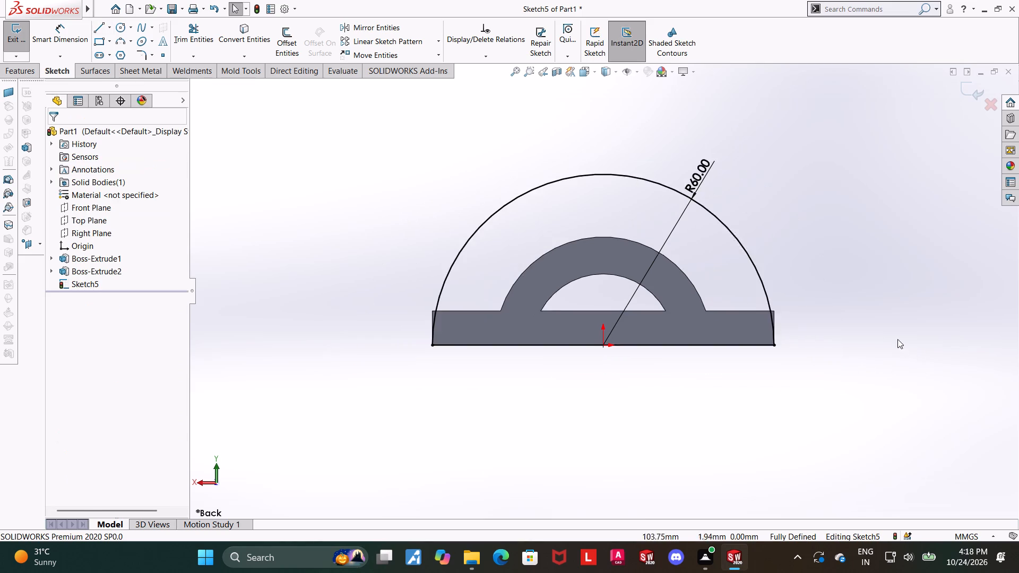
{"action": "middle_click_drag", "start_coordinate": [879, 336], "coordinate": [711, 388]}
{"action": "key", "text": "Escape"}
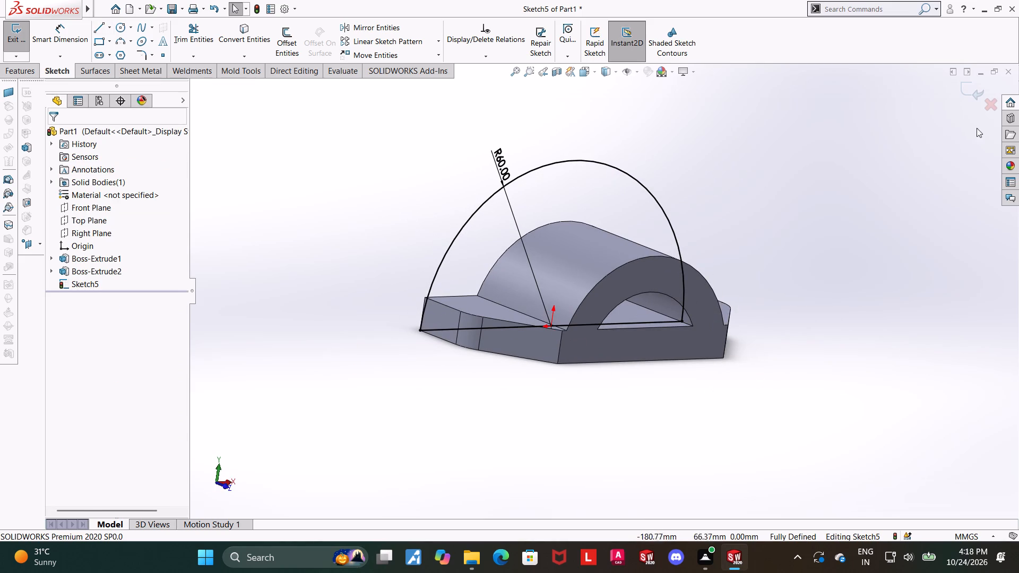
{"action": "left_click", "coordinate": [972, 79]}
Extrude the half-disc profile 9 mm Blind in the reversed direction over the plate, merged with the existing body.
{"action": "scroll", "coordinate": [705, 152], "scroll_direction": "down", "scroll_amount": 2}
{"action": "middle_click_drag", "start_coordinate": [704, 194], "coordinate": [687, 197]}
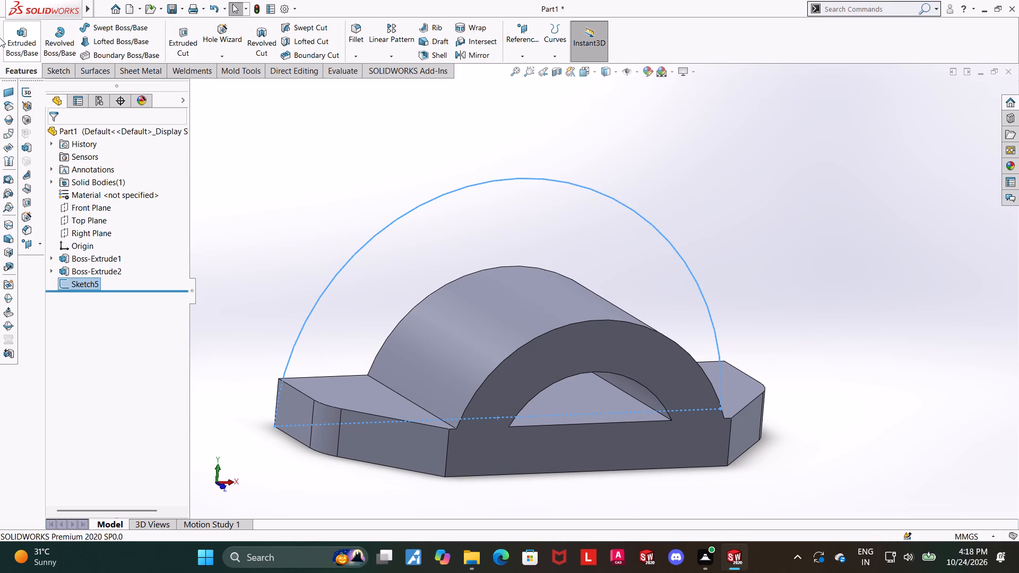
{"action": "left_click", "coordinate": [11, 33]}
{"action": "scroll", "coordinate": [414, 305], "scroll_direction": "up", "scroll_amount": 6}
{"action": "middle_click_drag", "start_coordinate": [450, 340], "coordinate": [482, 358]}
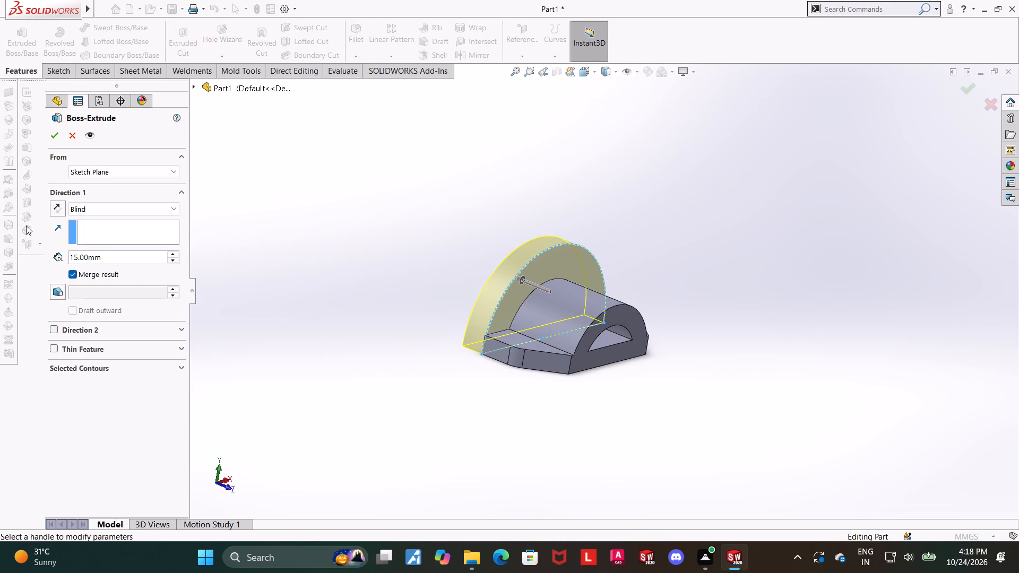
{"action": "left_click", "coordinate": [51, 216]}
{"action": "middle_click_drag", "start_coordinate": [489, 344], "coordinate": [491, 354]}
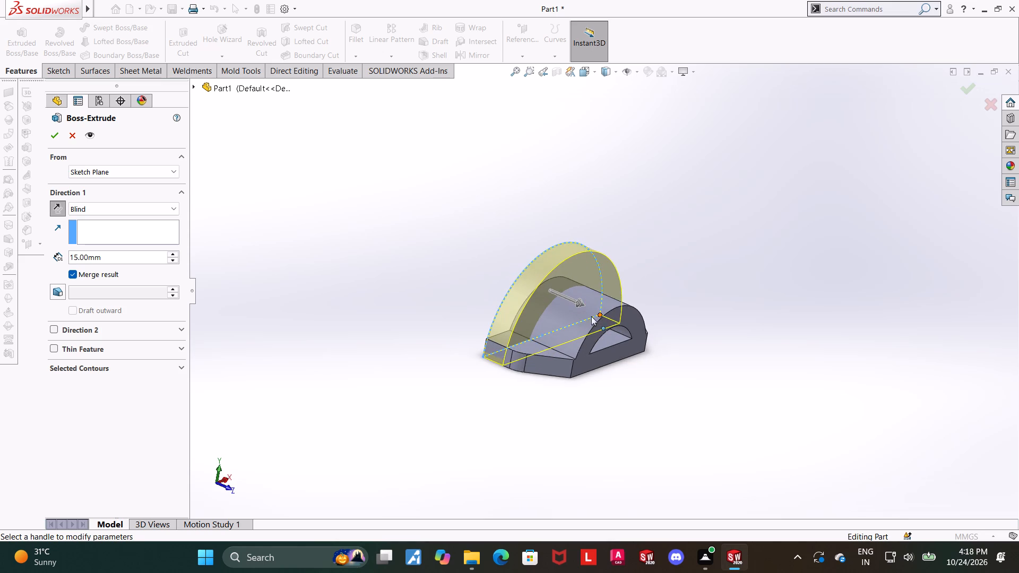
{"action": "scroll", "coordinate": [603, 314], "scroll_direction": "down", "scroll_amount": 4}
{"action": "scroll", "coordinate": [590, 317], "scroll_direction": "up", "scroll_amount": 1}
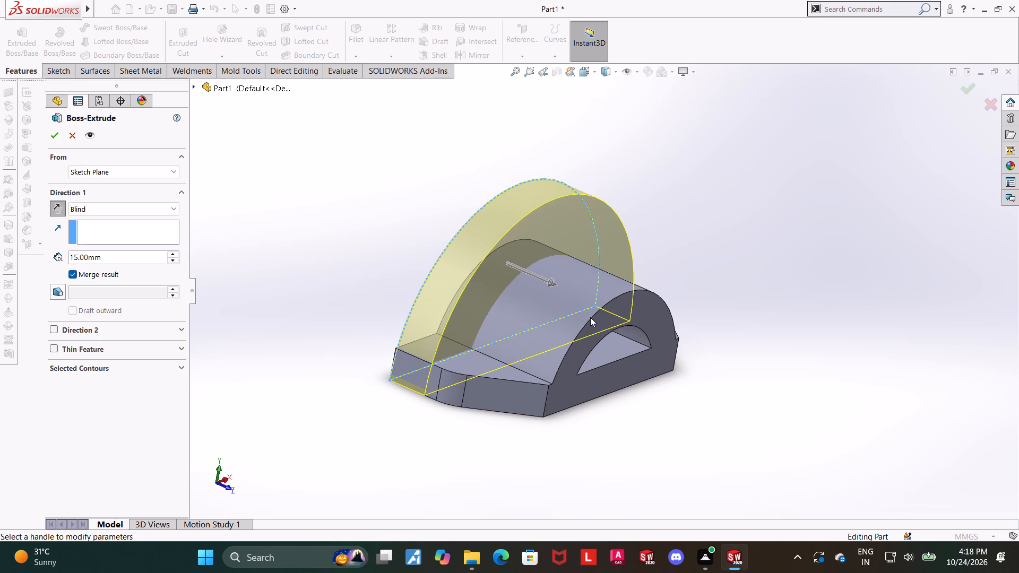
{"action": "scroll", "coordinate": [590, 317], "scroll_direction": "up", "scroll_amount": 1}
{"action": "scroll", "coordinate": [522, 323], "scroll_direction": "down", "scroll_amount": 1}
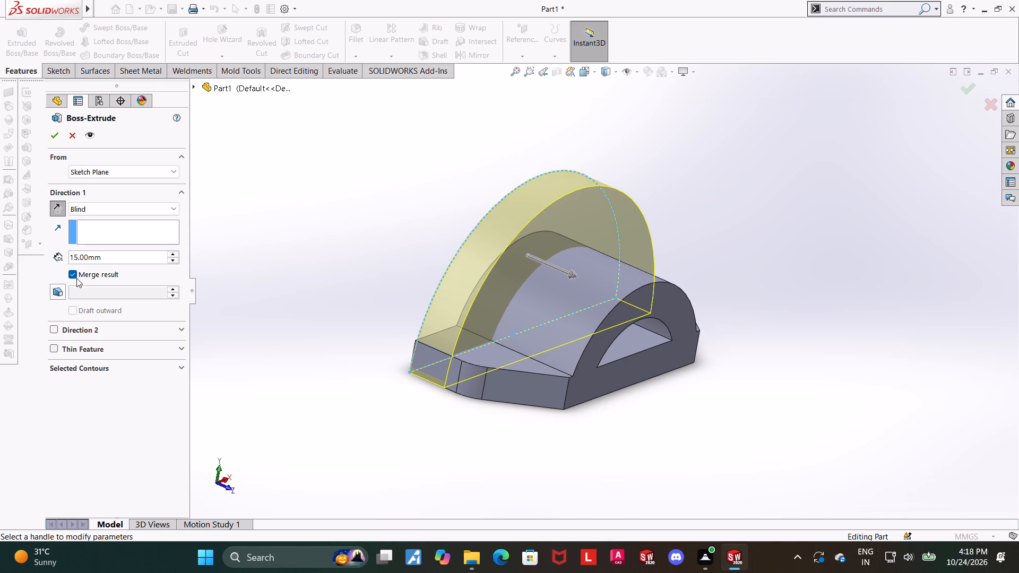
{"action": "left_click", "coordinate": [122, 255]}
{"action": "left_click_drag", "start_coordinate": [128, 254], "coordinate": [7, 247]}
{"action": "key", "text": "9"}
{"action": "key", "text": "Return"}
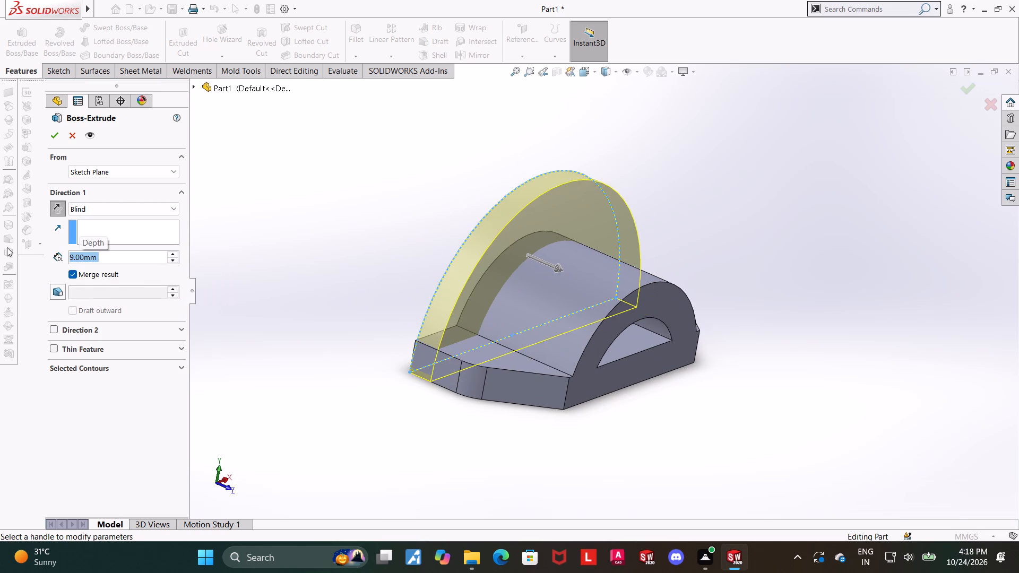
{"action": "left_click", "coordinate": [47, 134]}
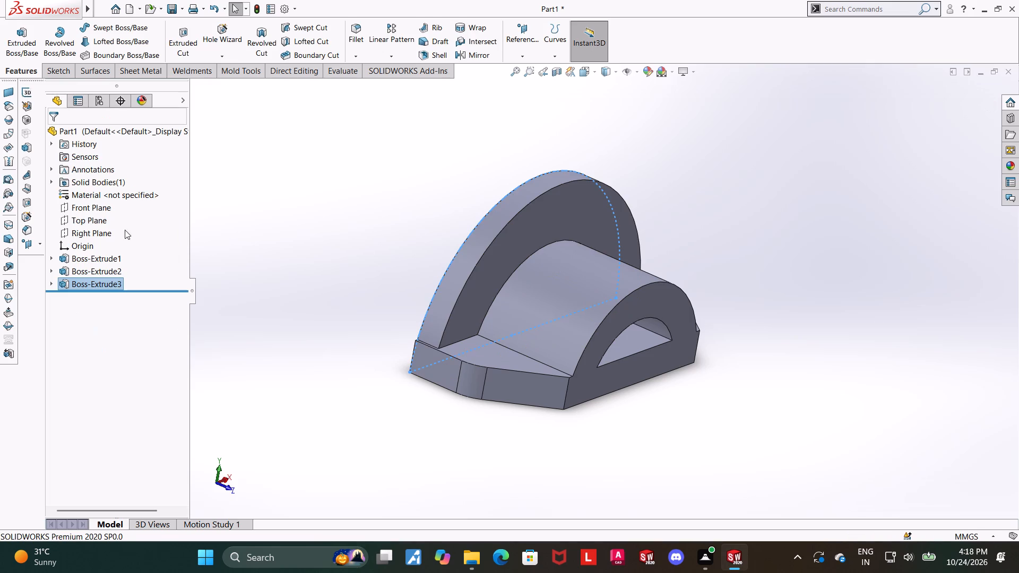
{"action": "left_click", "coordinate": [360, 308]}
Reopen the half-disc extrusion's sketch for editing and view it straight on.
{"action": "middle_click_drag", "start_coordinate": [341, 327], "coordinate": [298, 311]}
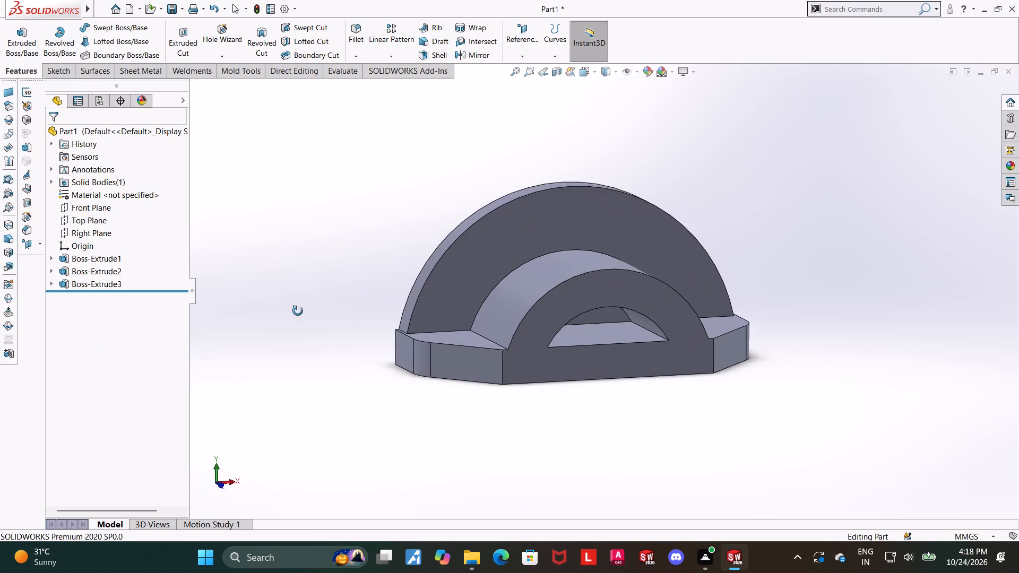
{"action": "middle_click_drag", "start_coordinate": [298, 311], "coordinate": [306, 328]}
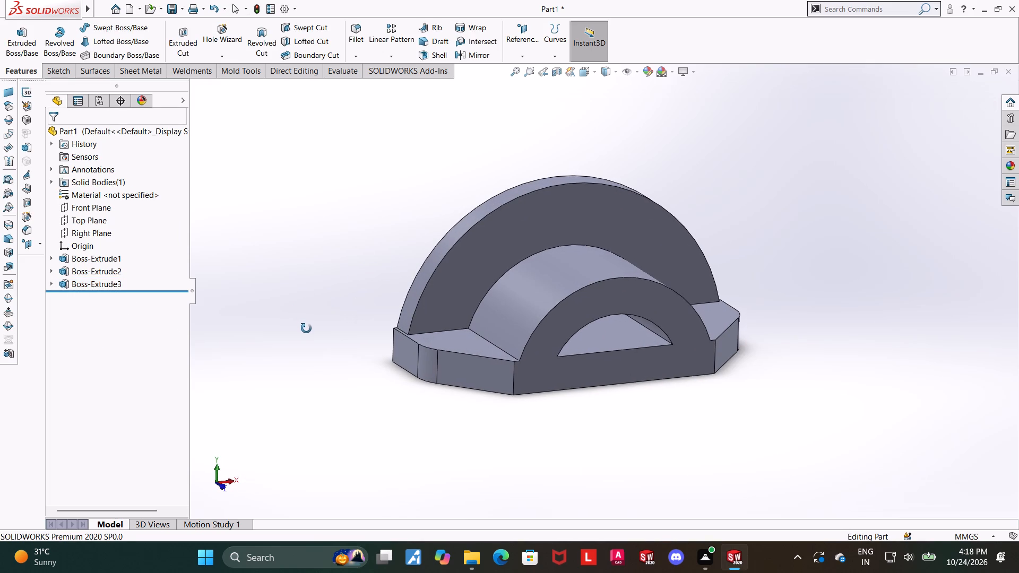
{"action": "middle_click_drag", "start_coordinate": [306, 328], "coordinate": [316, 377]}
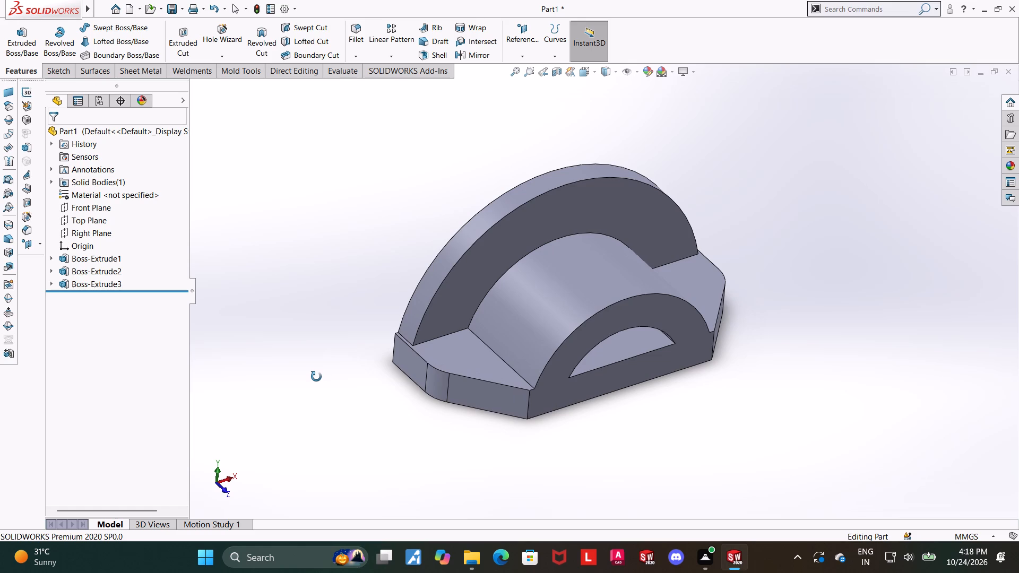
{"action": "middle_click_drag", "start_coordinate": [316, 377], "coordinate": [387, 346]}
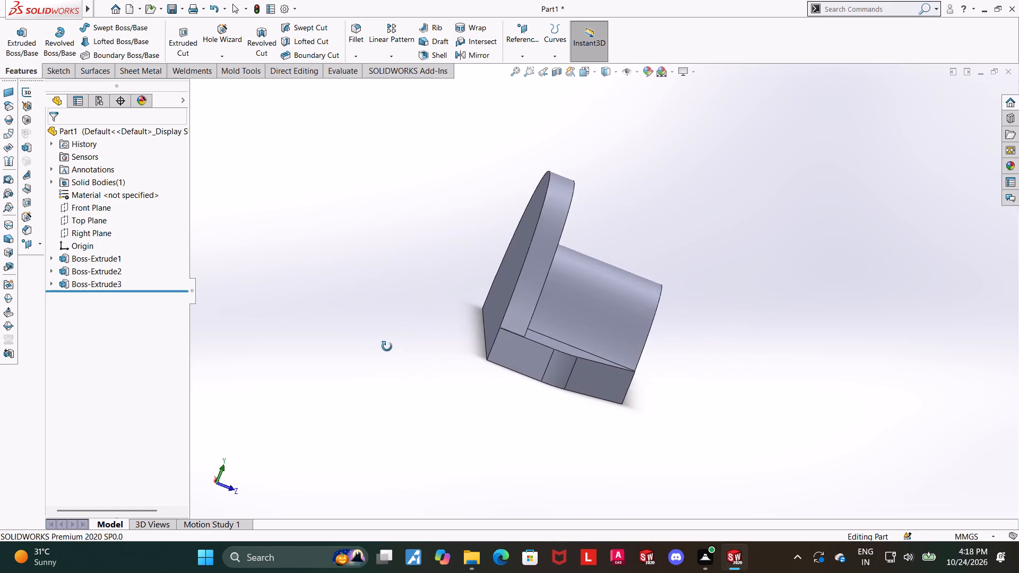
{"action": "middle_click_drag", "start_coordinate": [387, 346], "coordinate": [431, 357]}
{"action": "left_click", "coordinate": [54, 284]}
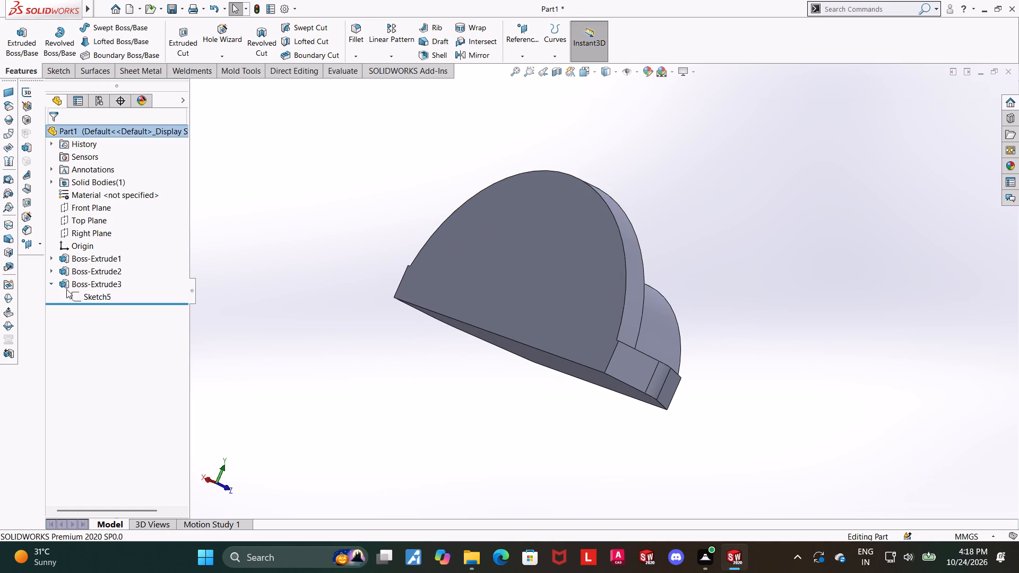
{"action": "left_click", "coordinate": [84, 299]}
{"action": "left_click", "coordinate": [93, 272]}
{"action": "left_click", "coordinate": [97, 293]}
{"action": "left_click", "coordinate": [121, 280]}
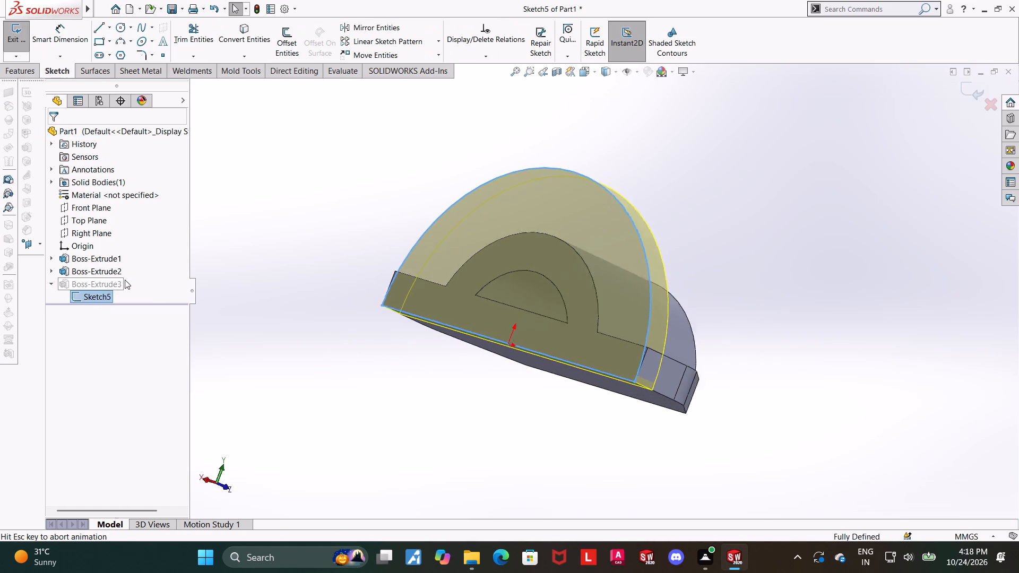
Draw a chord about 32 mm long across the arc near its top and make it horizontal.
{"action": "left_click", "coordinate": [105, 28]}
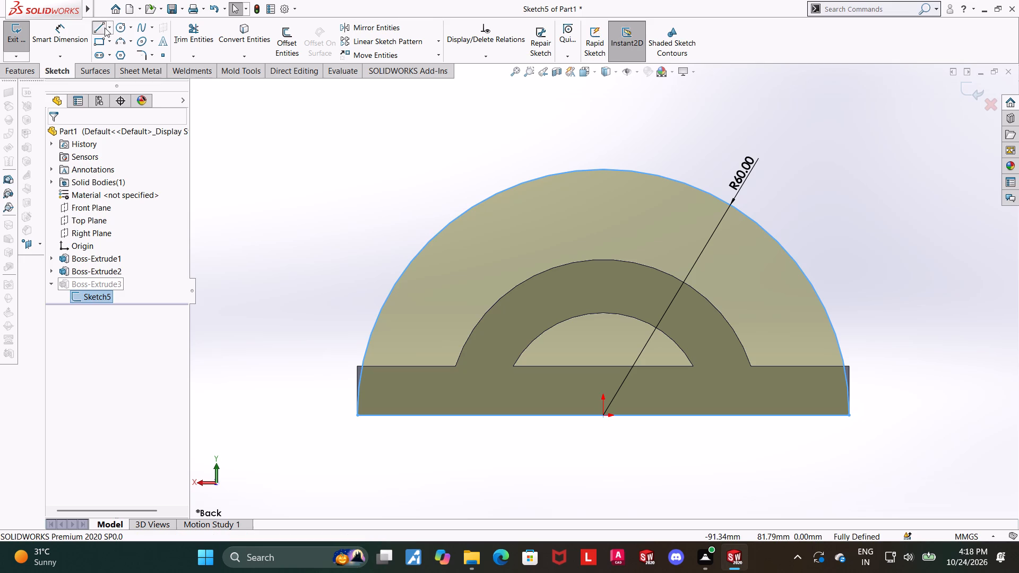
{"action": "left_click", "coordinate": [535, 180]}
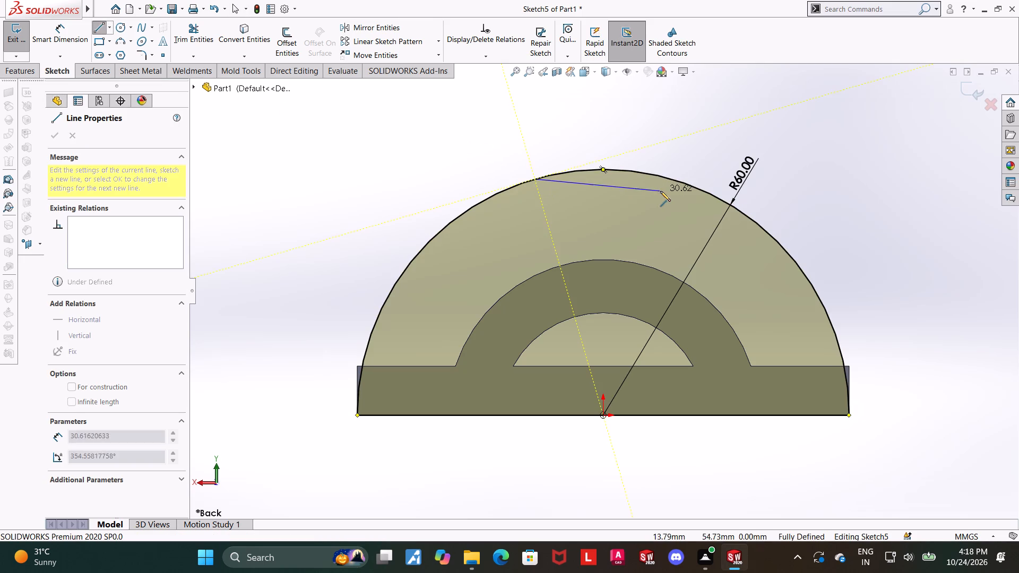
{"action": "left_click", "coordinate": [666, 179]}
{"action": "key", "text": "Escape"}
{"action": "key", "text": "Escape"}
{"action": "left_click", "coordinate": [628, 178]}
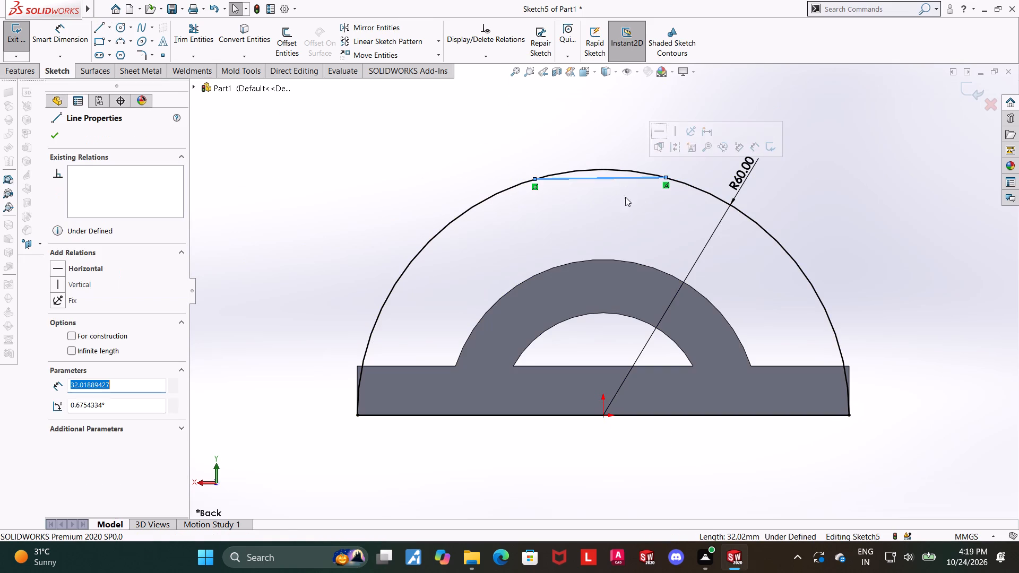
{"action": "left_click", "coordinate": [661, 135]}
{"action": "left_click", "coordinate": [615, 138]}
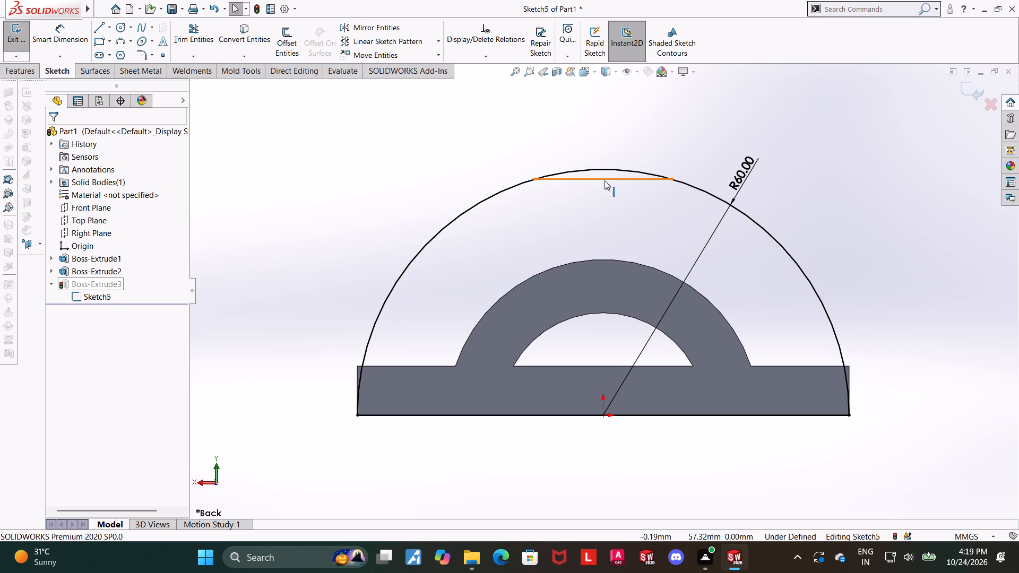
Add a vertical relation between the chord's midpoint and the origin.
{"action": "left_click", "coordinate": [603, 181]}
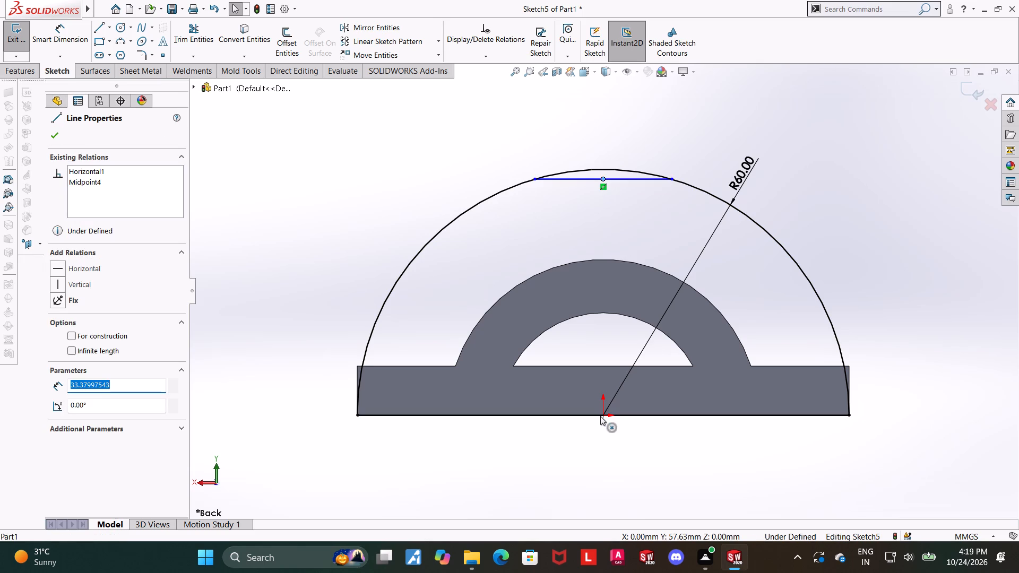
{"action": "left_click", "coordinate": [601, 416], "text": "ctrl"}
{"action": "left_click", "coordinate": [62, 336]}
{"action": "left_click", "coordinate": [447, 446]}
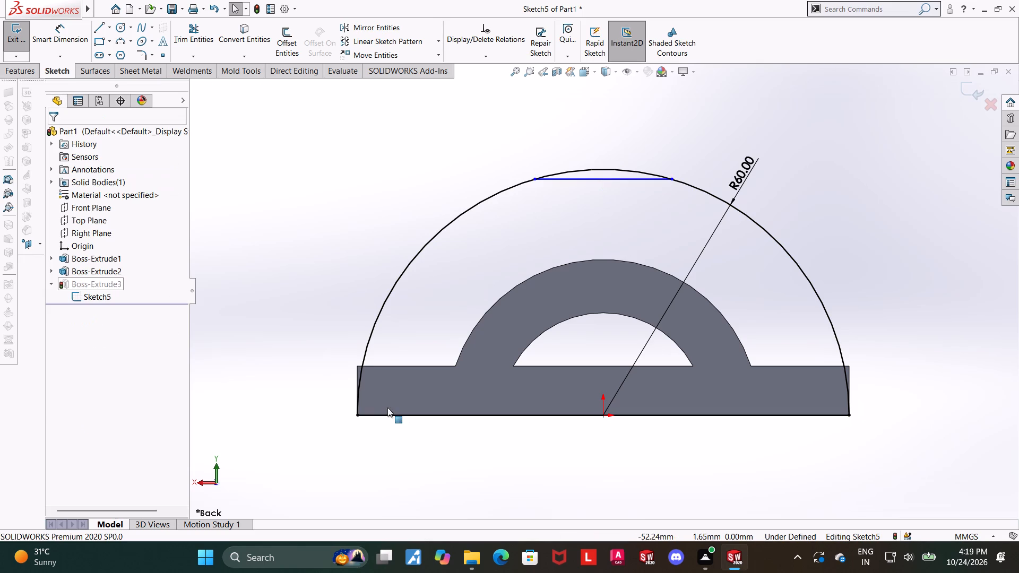
Dimension the chord 57 mm above the half-disc's straight base line.
{"action": "left_click", "coordinate": [46, 35]}
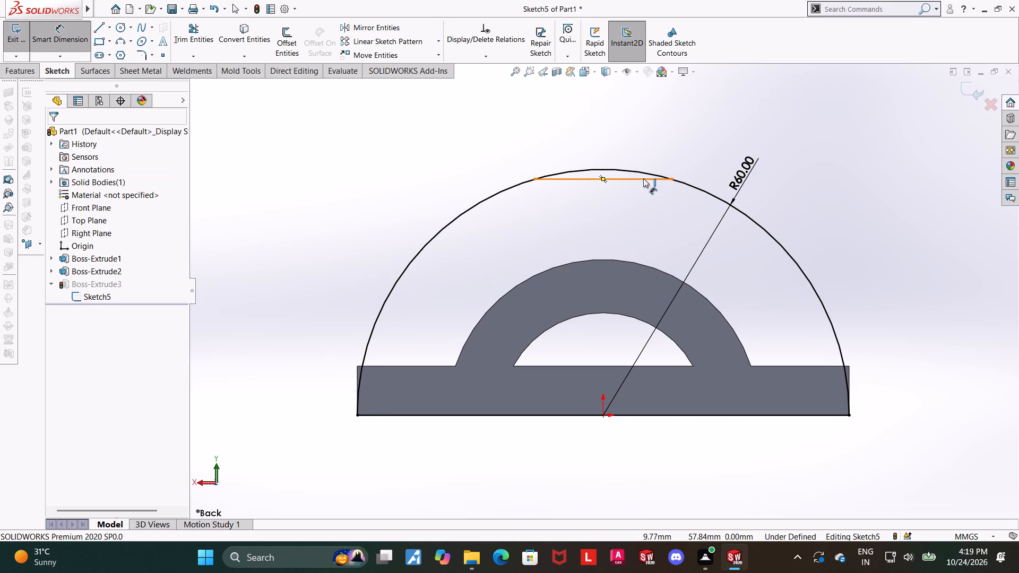
{"action": "left_click", "coordinate": [643, 178]}
{"action": "left_click", "coordinate": [697, 415]}
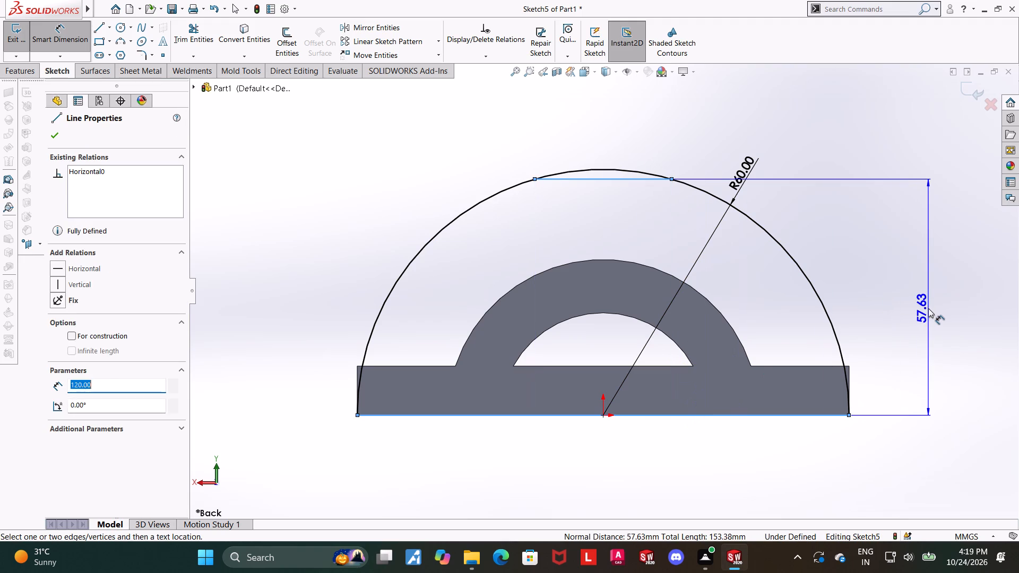
{"action": "left_click", "coordinate": [928, 308]}
{"action": "type", "text": "57"}
{"action": "key", "text": "Return"}
{"action": "key", "text": "Escape"}
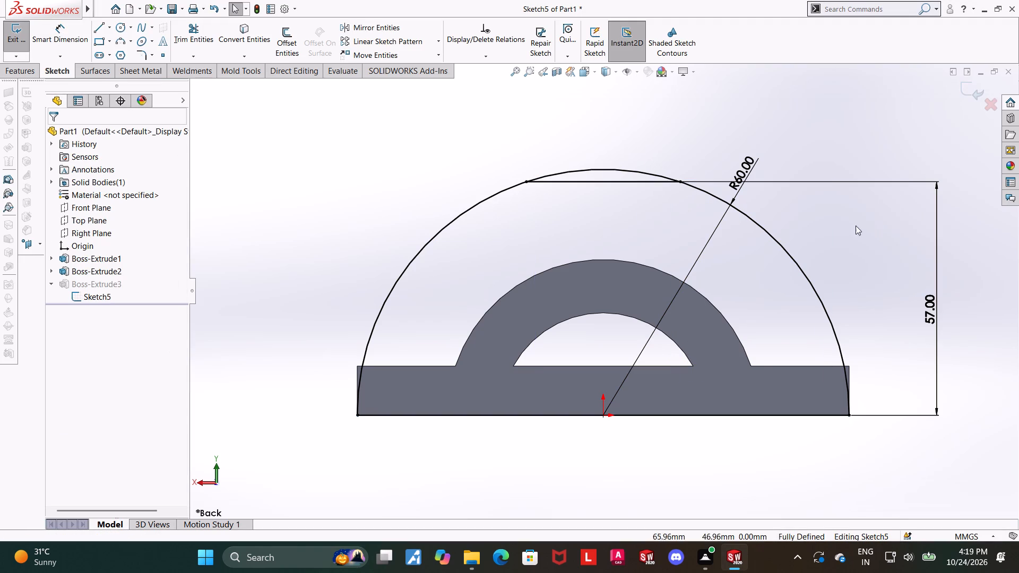
Trim away the arc segment above the chord and exit the sketch to rebuild the rear wall.
{"action": "left_click", "coordinate": [183, 32]}
{"action": "left_click_drag", "start_coordinate": [607, 177], "coordinate": [601, 152]}
{"action": "scroll", "coordinate": [637, 172], "scroll_direction": "up", "scroll_amount": 4}
{"action": "key", "text": "Escape"}
{"action": "left_click", "coordinate": [799, 215]}
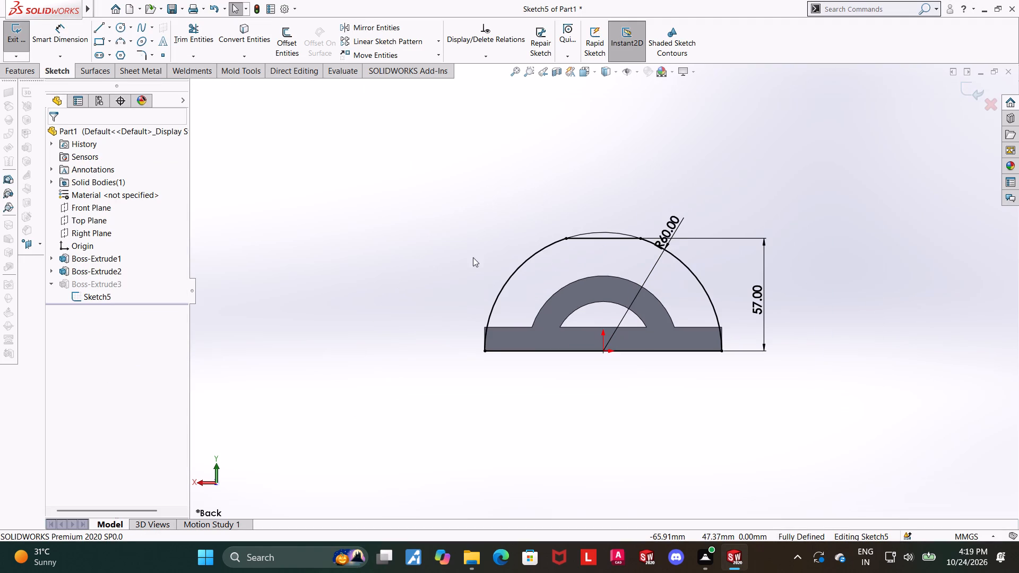
{"action": "scroll", "coordinate": [530, 262], "scroll_direction": "down", "scroll_amount": 2}
{"action": "scroll", "coordinate": [774, 348], "scroll_direction": "down", "scroll_amount": 1}
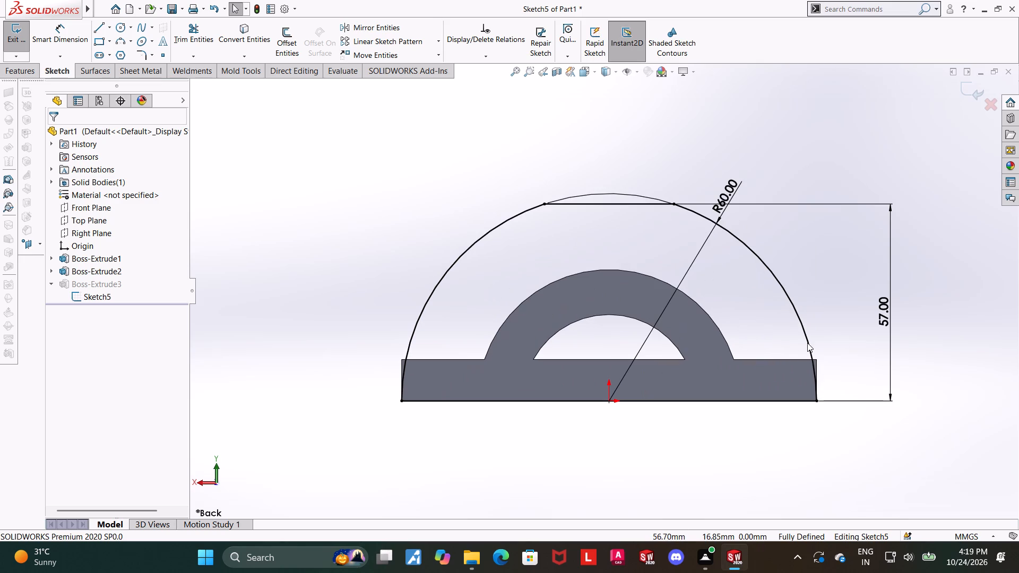
{"action": "left_click", "coordinate": [971, 86]}
Examine the flattened rear wall and the arched boss from several angles.
{"action": "scroll", "coordinate": [869, 219], "scroll_direction": "up", "scroll_amount": 2}
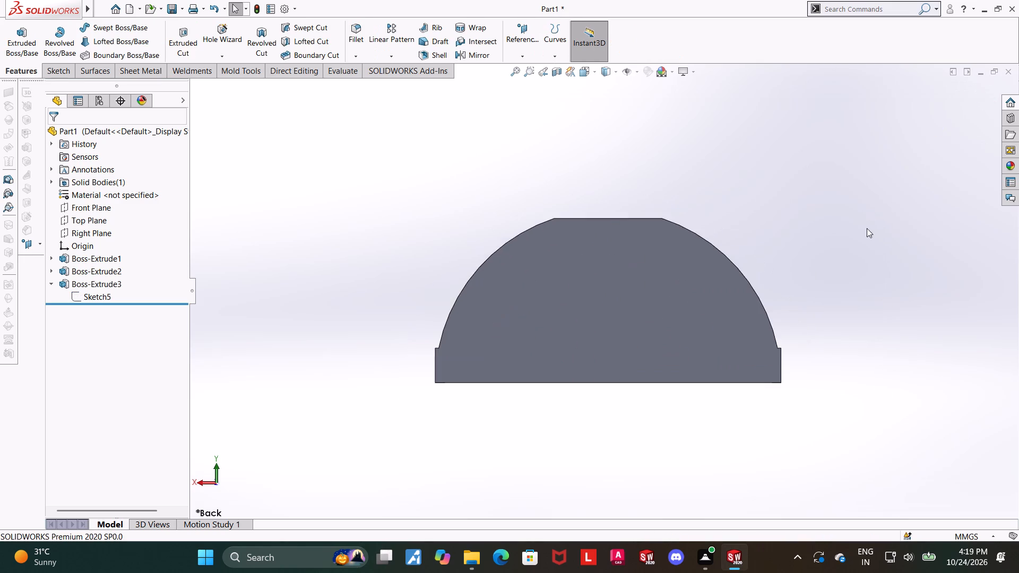
{"action": "middle_click_drag", "start_coordinate": [830, 247], "coordinate": [606, 384]}
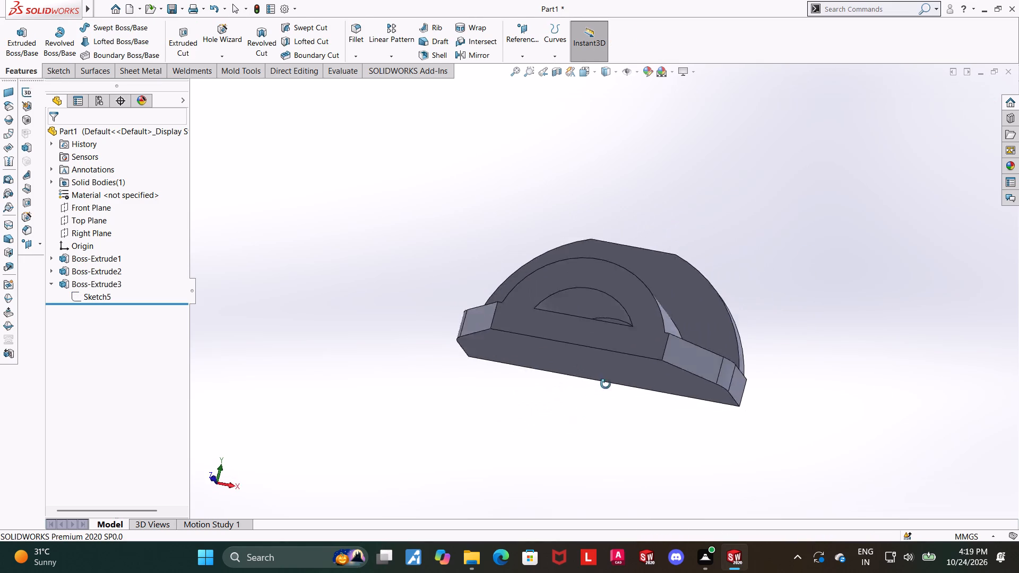
{"action": "middle_click_drag", "start_coordinate": [606, 384], "coordinate": [667, 442]}
{"action": "middle_click_drag", "start_coordinate": [685, 222], "coordinate": [683, 334]}
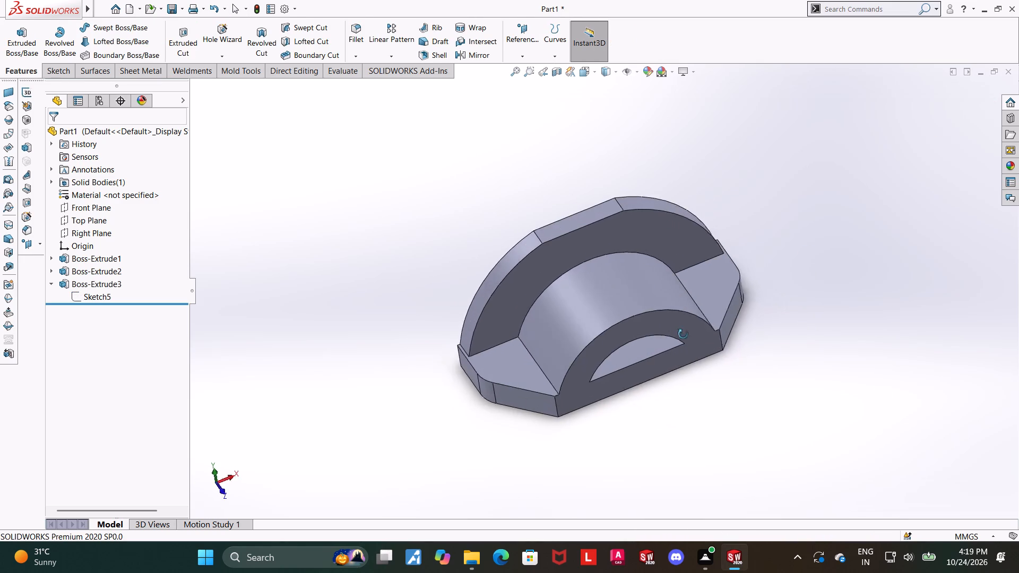
{"action": "middle_click_drag", "start_coordinate": [683, 334], "coordinate": [678, 268]}
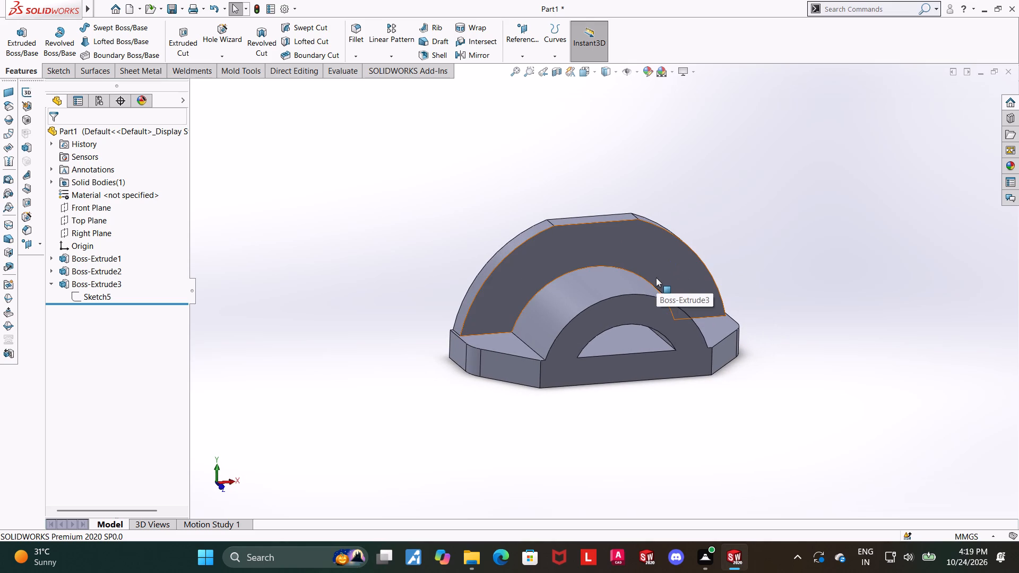
{"action": "scroll", "coordinate": [606, 291], "scroll_direction": "down", "scroll_amount": 2}
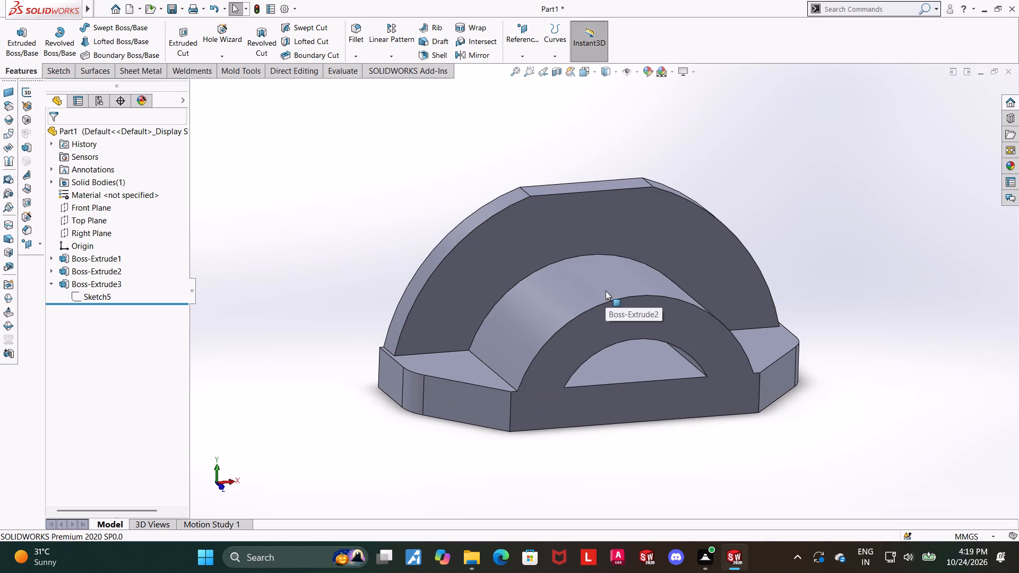
{"action": "middle_click_drag", "start_coordinate": [623, 293], "coordinate": [634, 291]}
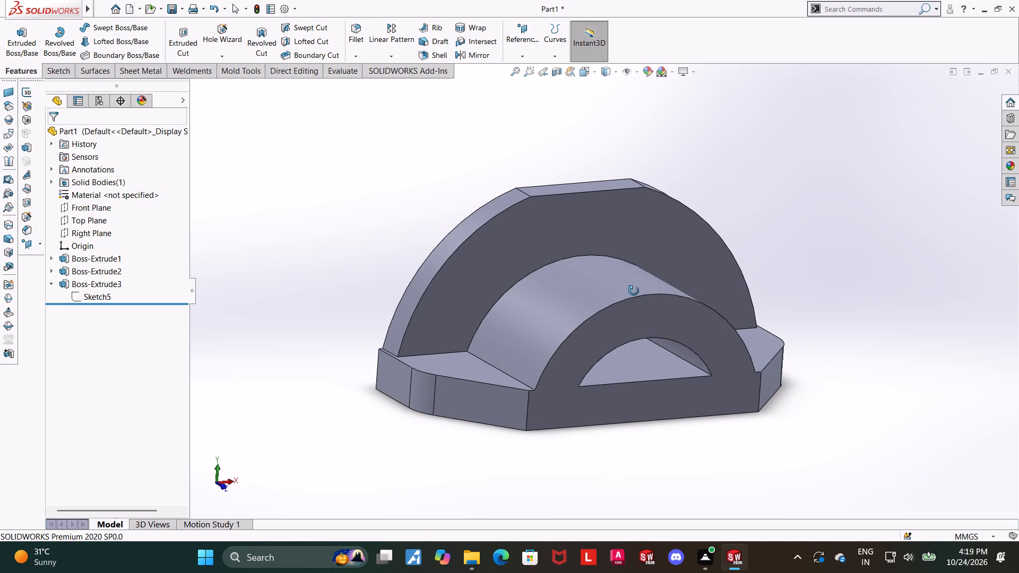
{"action": "middle_click_drag", "start_coordinate": [634, 291], "coordinate": [626, 289]}
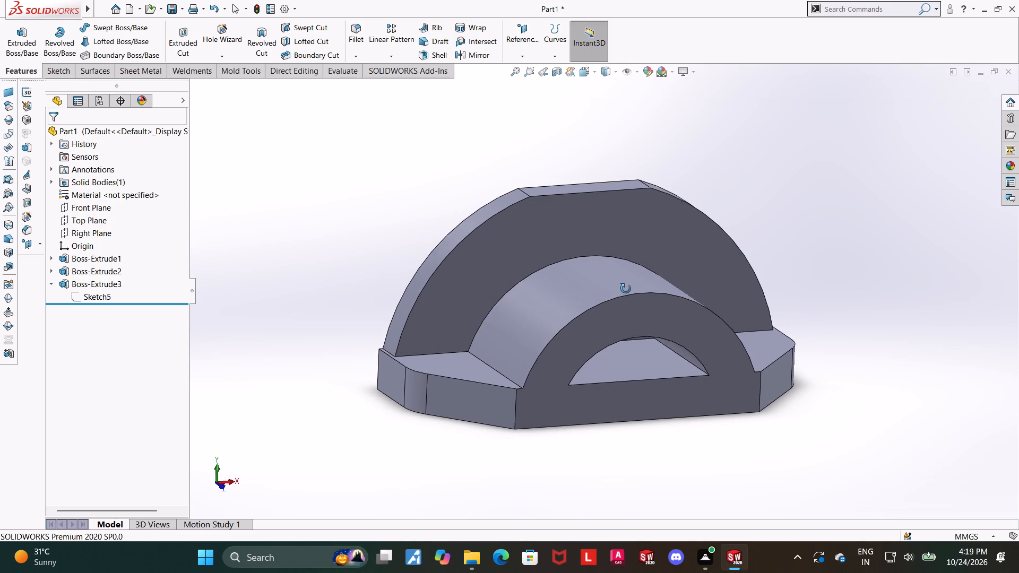
{"action": "middle_click_drag", "start_coordinate": [626, 289], "coordinate": [610, 299]}
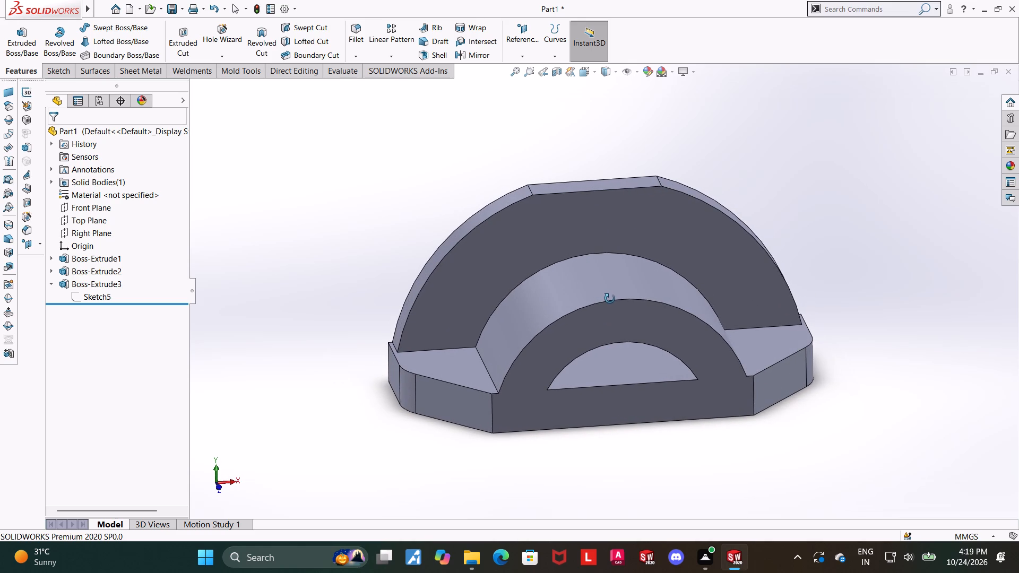
{"action": "middle_click_drag", "start_coordinate": [610, 299], "coordinate": [613, 302]}
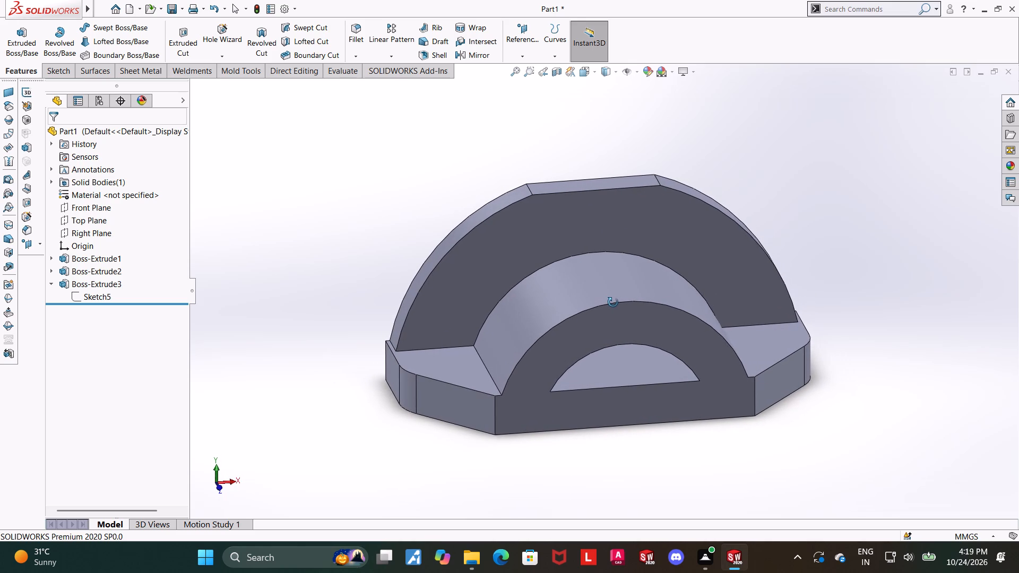
{"action": "middle_click_drag", "start_coordinate": [613, 302], "coordinate": [608, 301]}
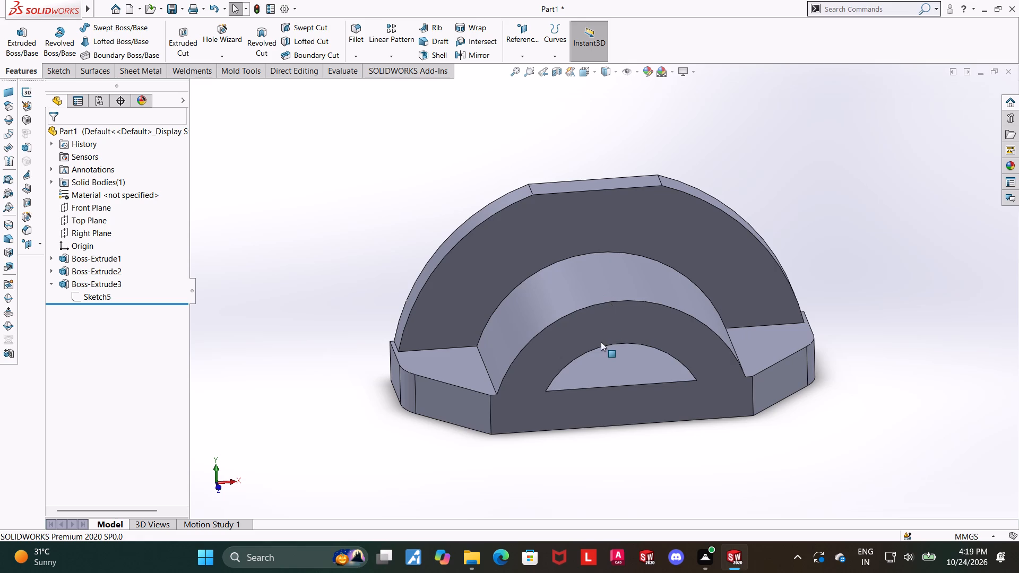
Start a sketch on the front face of the arched boss and view it straight on.
{"action": "left_click", "coordinate": [653, 329]}
{"action": "left_click", "coordinate": [706, 296]}
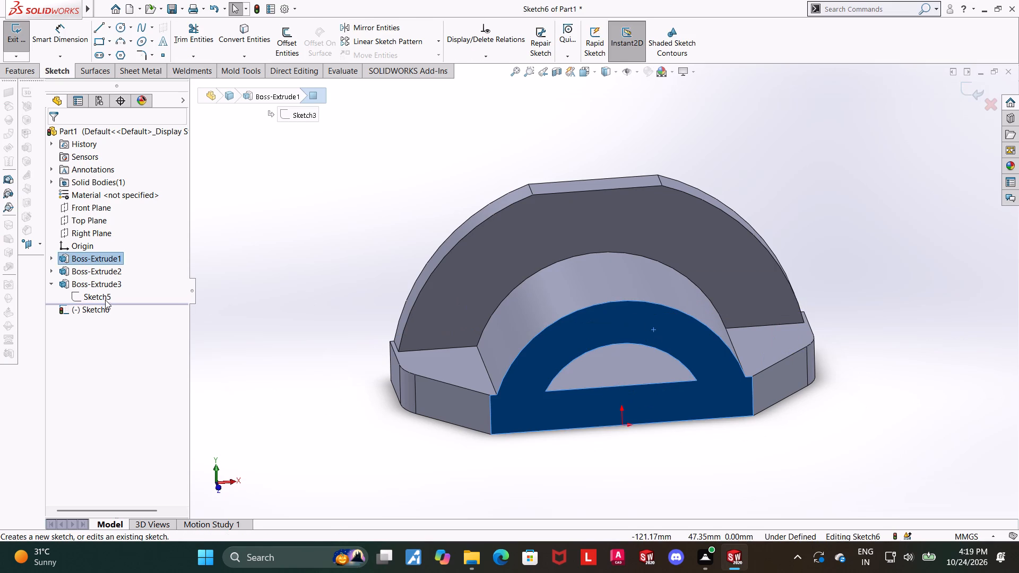
{"action": "left_click", "coordinate": [105, 303]}
{"action": "left_click", "coordinate": [126, 286]}
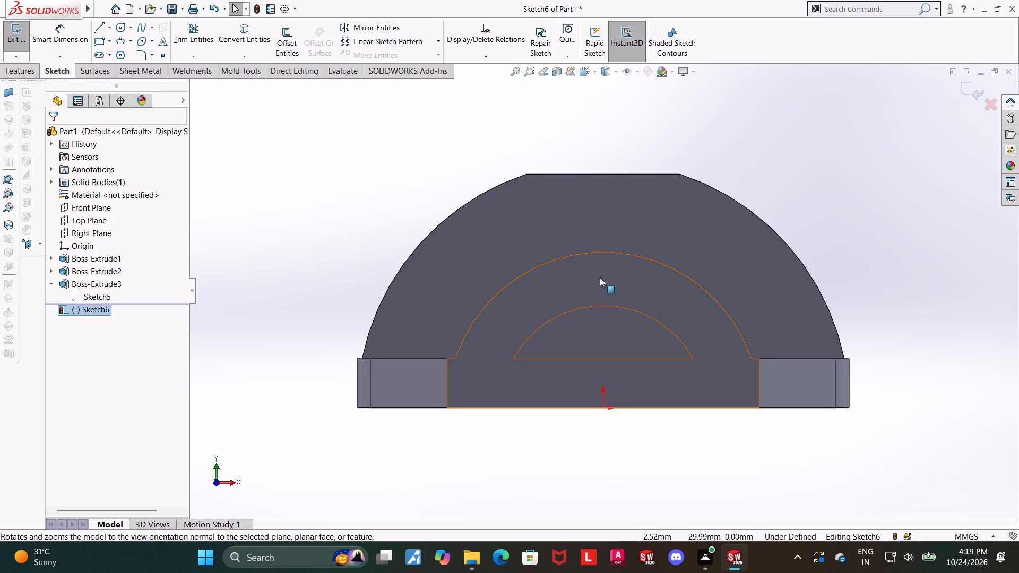
Draw a circle about 9.8 mm in diameter centred on the right side of the arch's outer edge.
{"action": "left_click", "coordinate": [125, 25]}
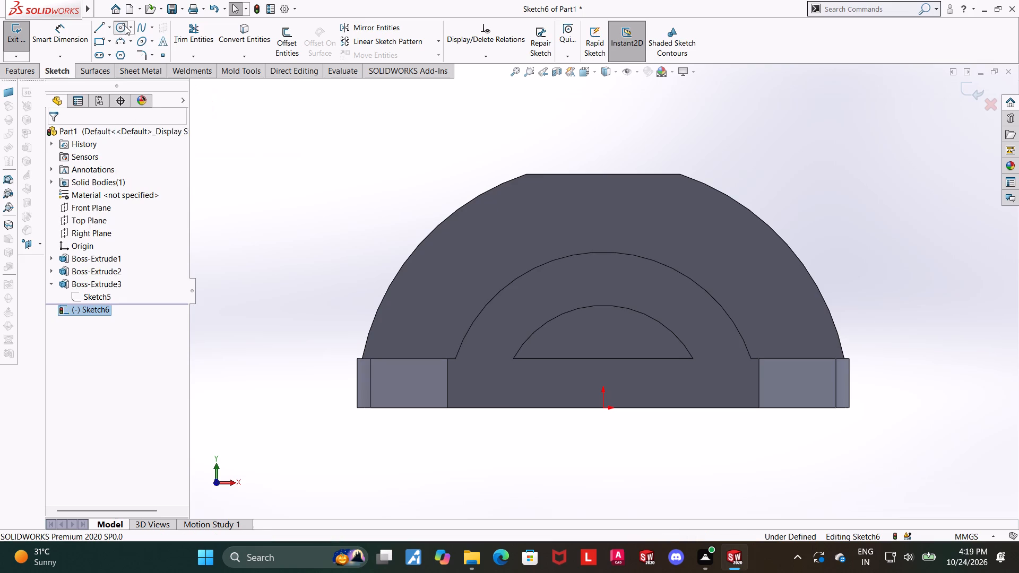
{"action": "left_click", "coordinate": [735, 319]}
{"action": "left_click", "coordinate": [750, 312]}
{"action": "key", "text": "Escape"}
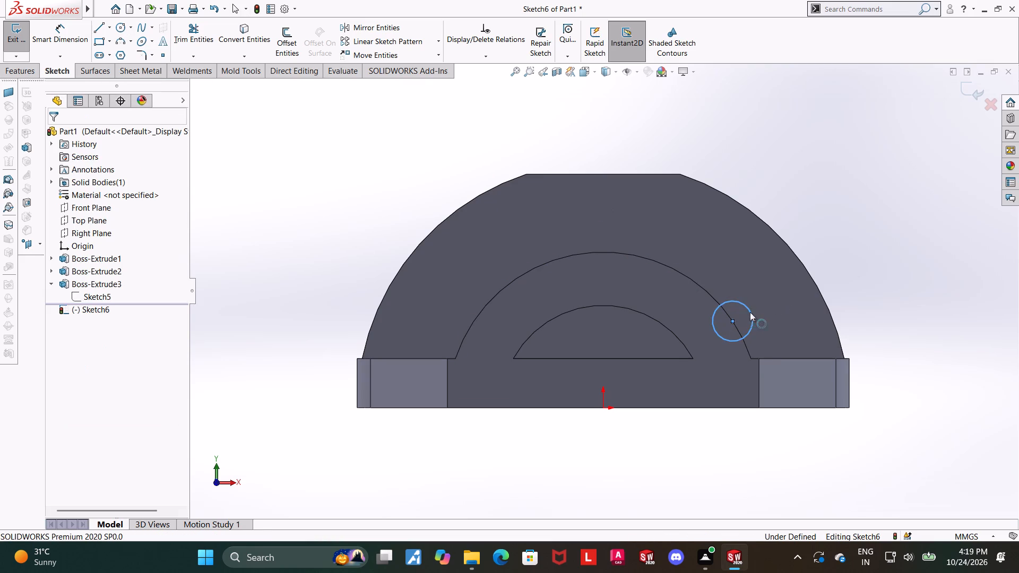
{"action": "key", "text": "Escape"}
Dimension the circle's diameter at 8 mm.
{"action": "left_click", "coordinate": [57, 38]}
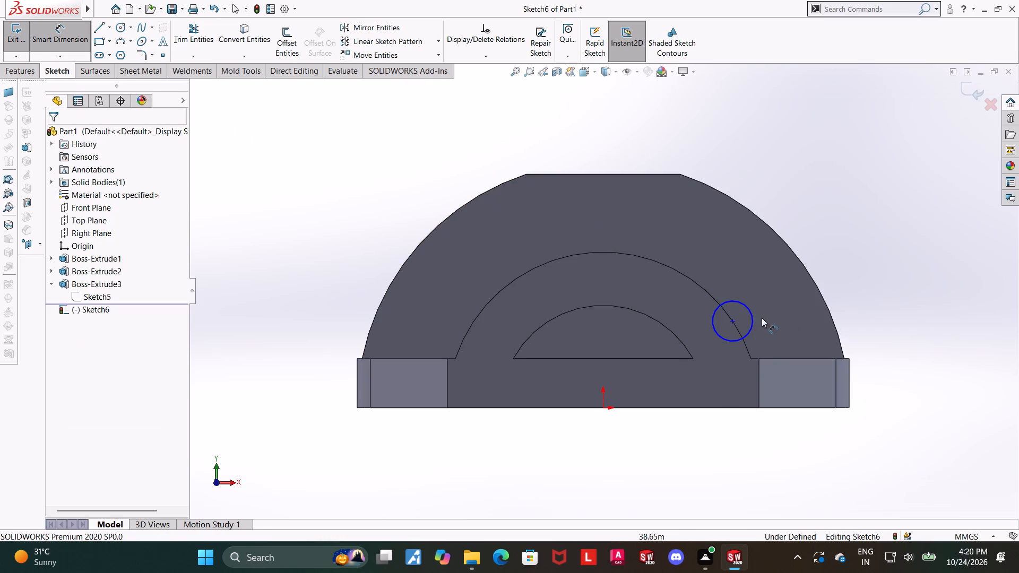
{"action": "left_click", "coordinate": [753, 313]}
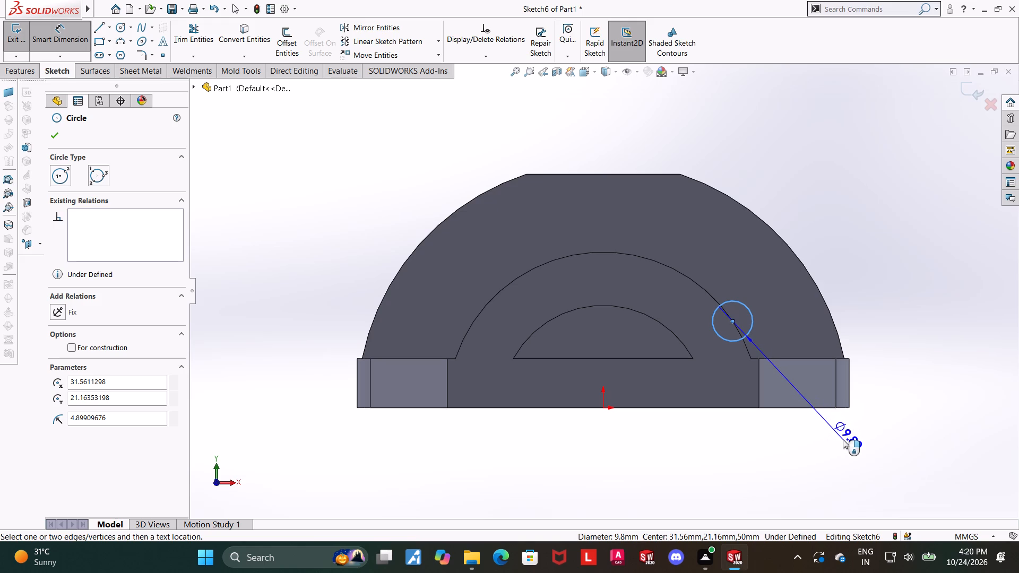
{"action": "left_click", "coordinate": [843, 439]}
{"action": "key", "text": "8"}
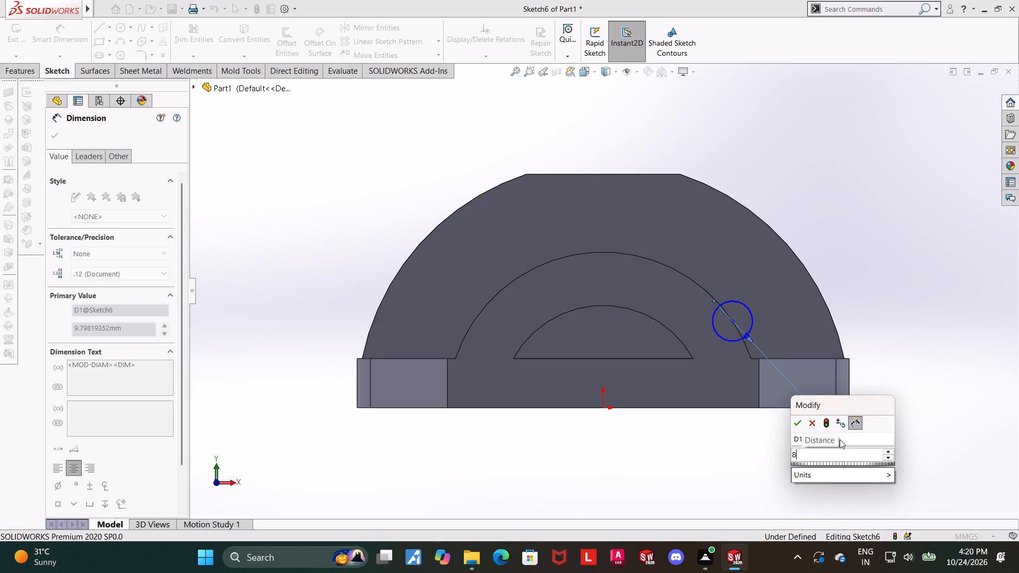
{"action": "key", "text": "Return"}
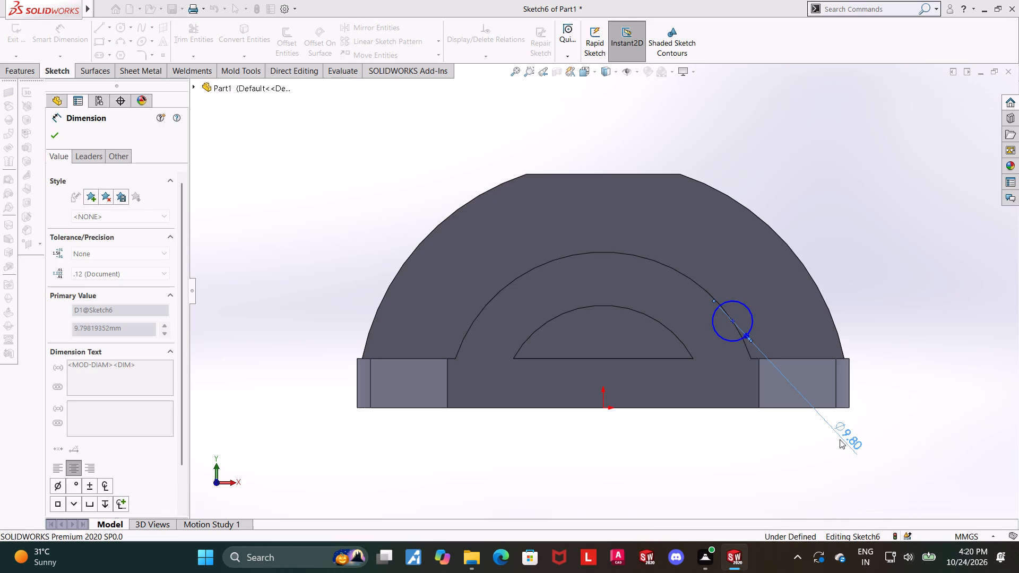
{"action": "key", "text": "Escape"}
{"action": "key", "text": "Escape"}
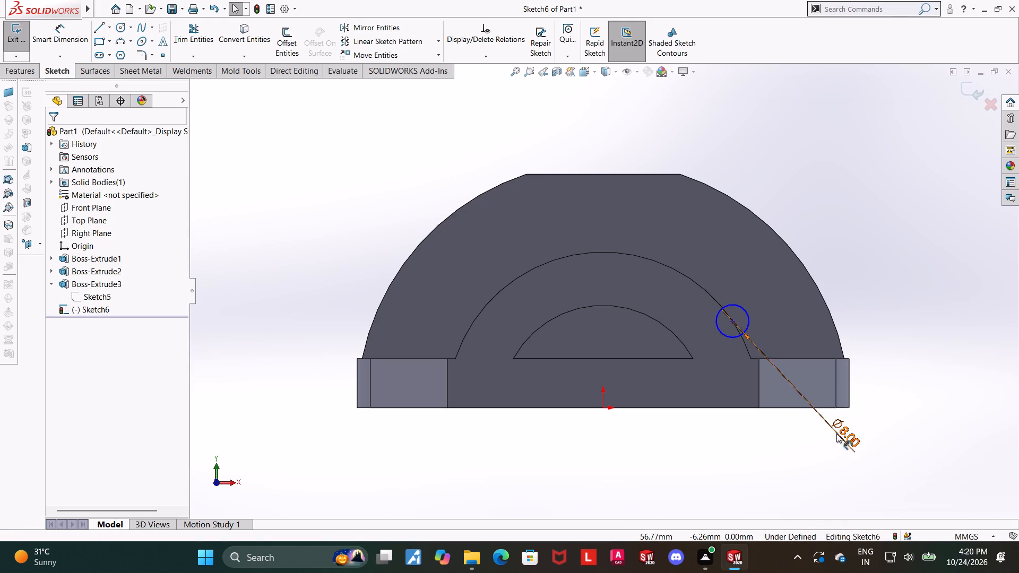
Change the circle's diameter to 16 mm.
{"action": "double_click", "coordinate": [836, 433]}
{"action": "type", "text": "16"}
{"action": "key", "text": "Return"}
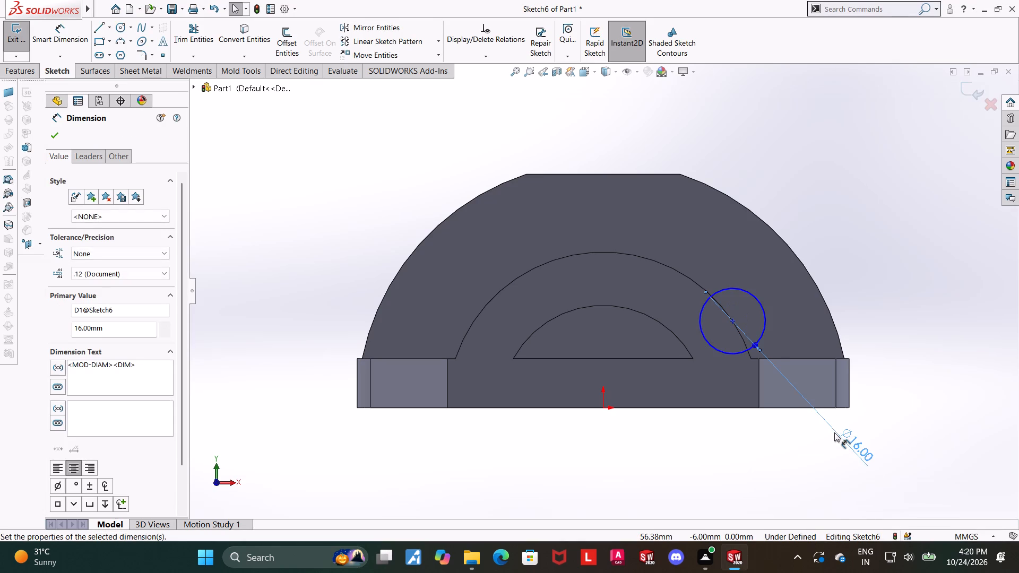
{"action": "left_click", "coordinate": [930, 416]}
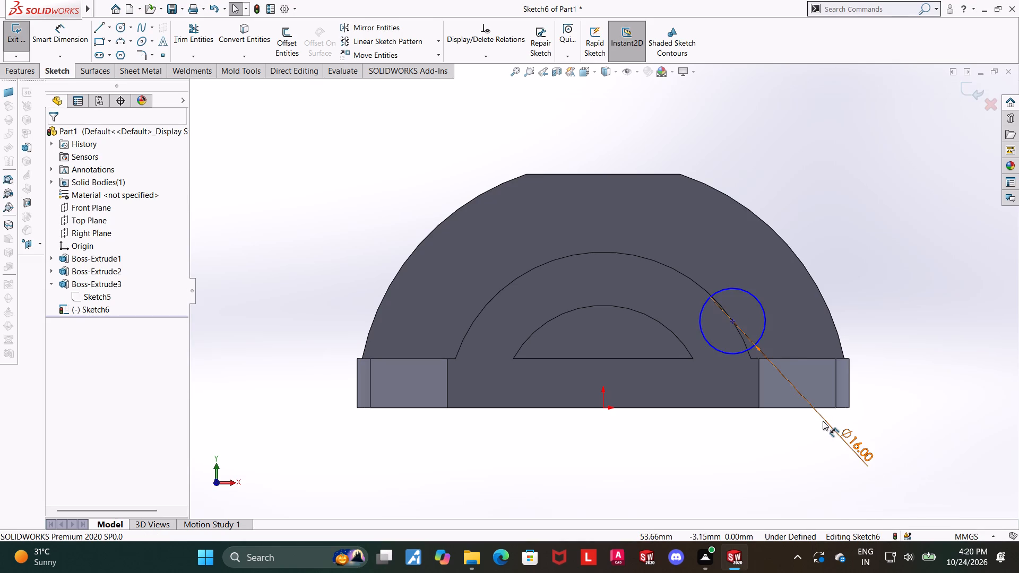
Add a coincident relation between the circle's centre and the arch's outer edge.
{"action": "left_click", "coordinate": [732, 322]}
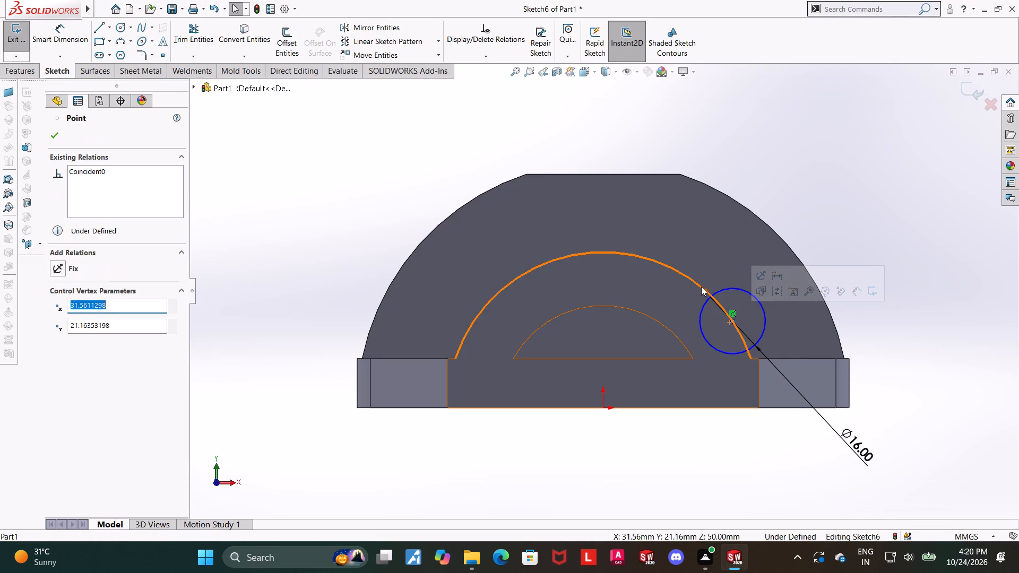
{"action": "left_click", "coordinate": [701, 286], "text": "ctrl"}
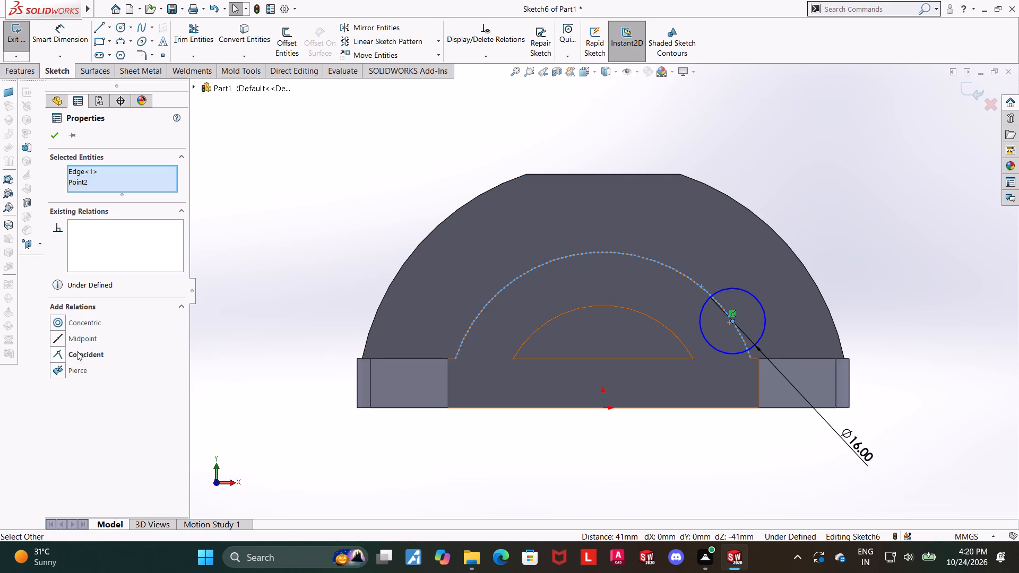
{"action": "left_click", "coordinate": [60, 352]}
{"action": "left_click", "coordinate": [499, 472]}
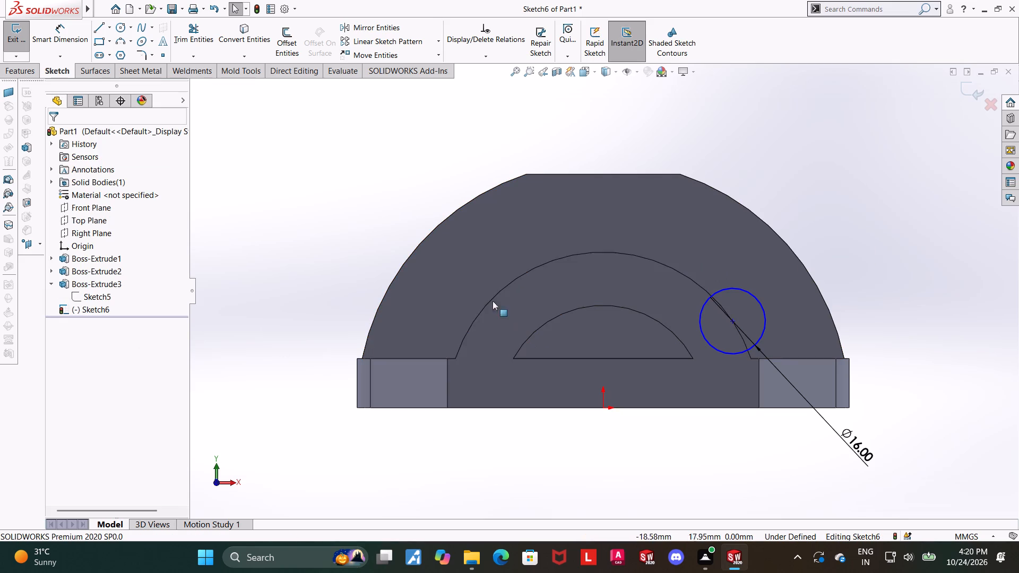
Dimension the circle's centre 13 mm above the plate's bottom edge.
{"action": "left_click", "coordinate": [71, 29]}
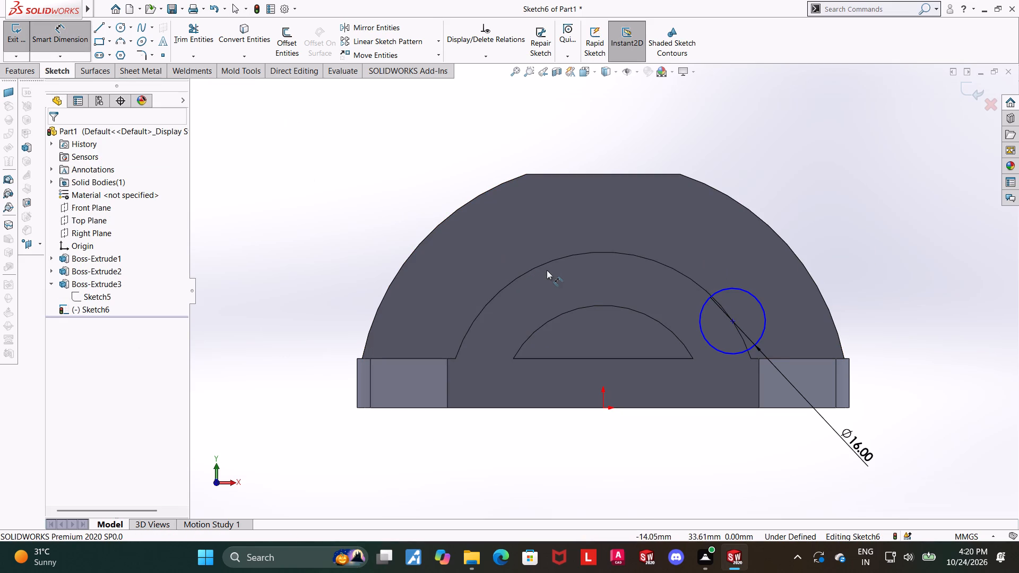
{"action": "left_click", "coordinate": [731, 322]}
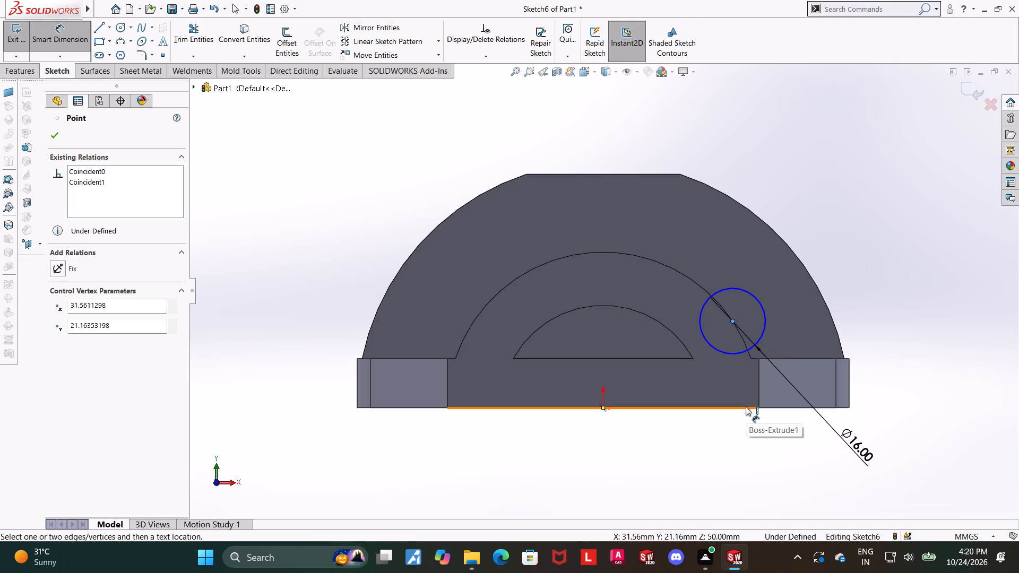
{"action": "left_click", "coordinate": [746, 406]}
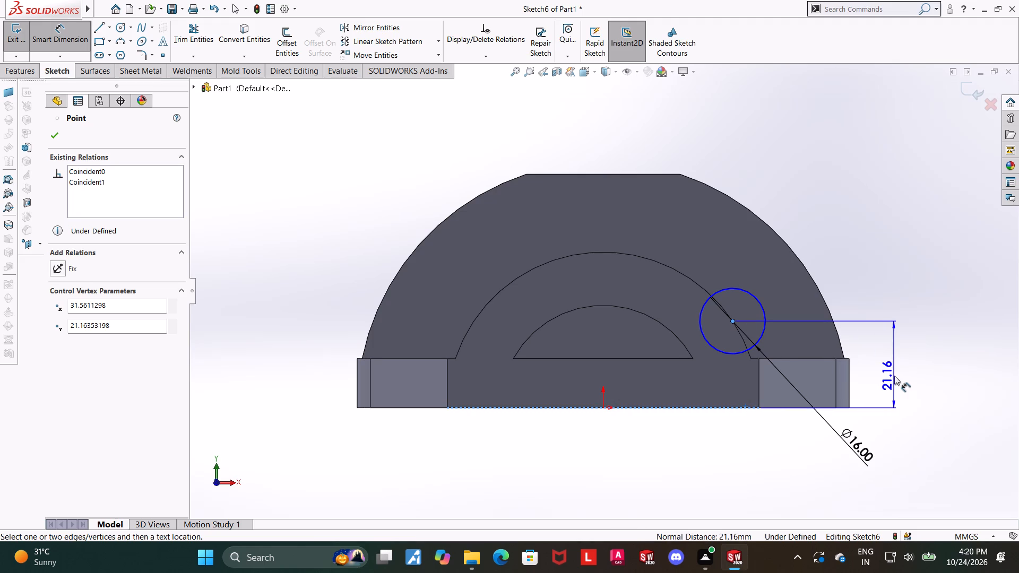
{"action": "left_click", "coordinate": [894, 376]}
{"action": "key", "text": "1"}
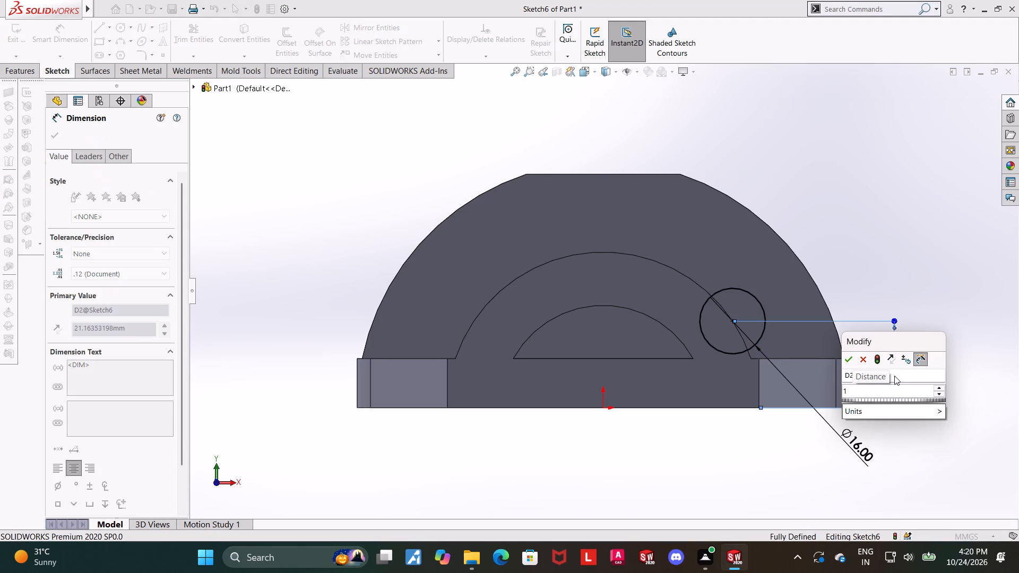
{"action": "key", "text": "3"}
{"action": "key", "text": "Return"}
{"action": "key", "text": "Escape"}
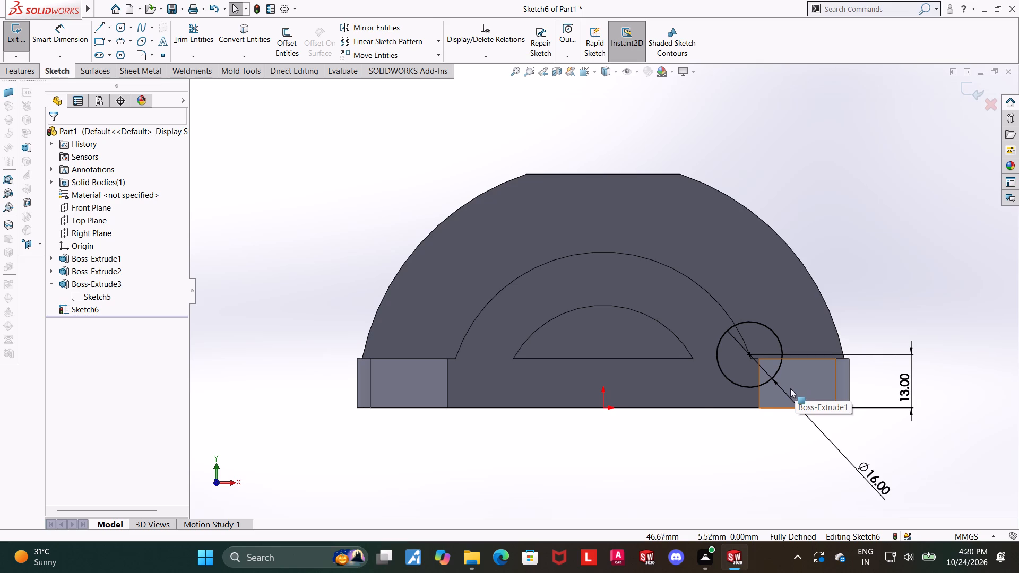
{"action": "middle_click_drag", "start_coordinate": [704, 411], "coordinate": [769, 476]}
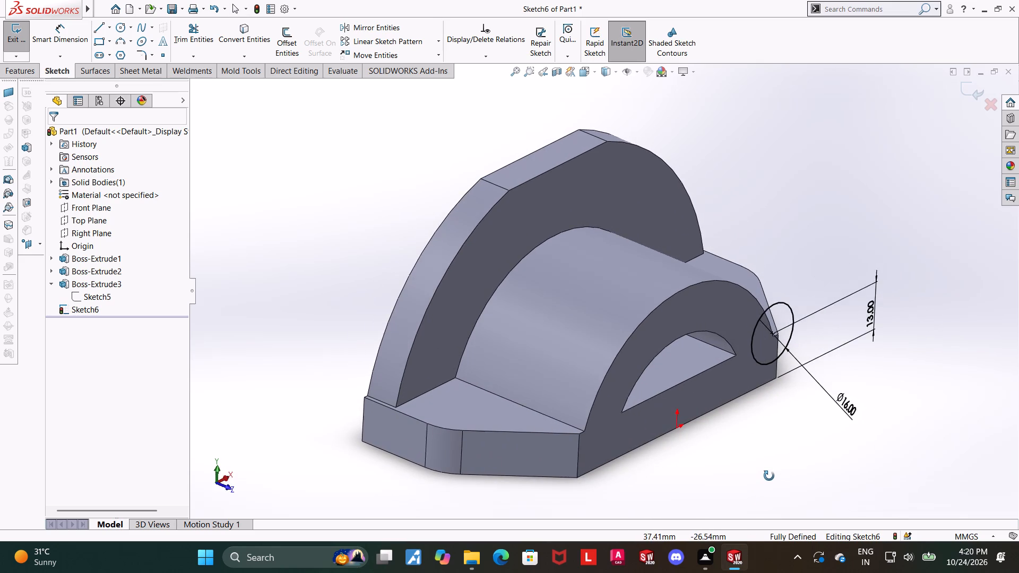
Extrude the 16 mm circle up to the front face of the half-disc rear wall, merged with the body.
{"action": "middle_click_drag", "start_coordinate": [769, 476], "coordinate": [765, 473]}
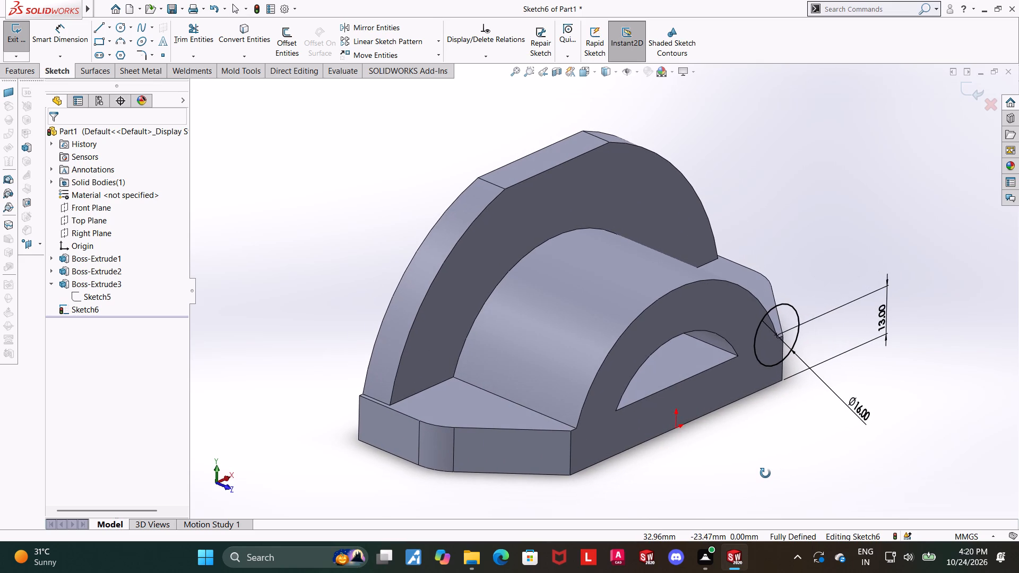
{"action": "middle_click_drag", "start_coordinate": [765, 473], "coordinate": [713, 474]}
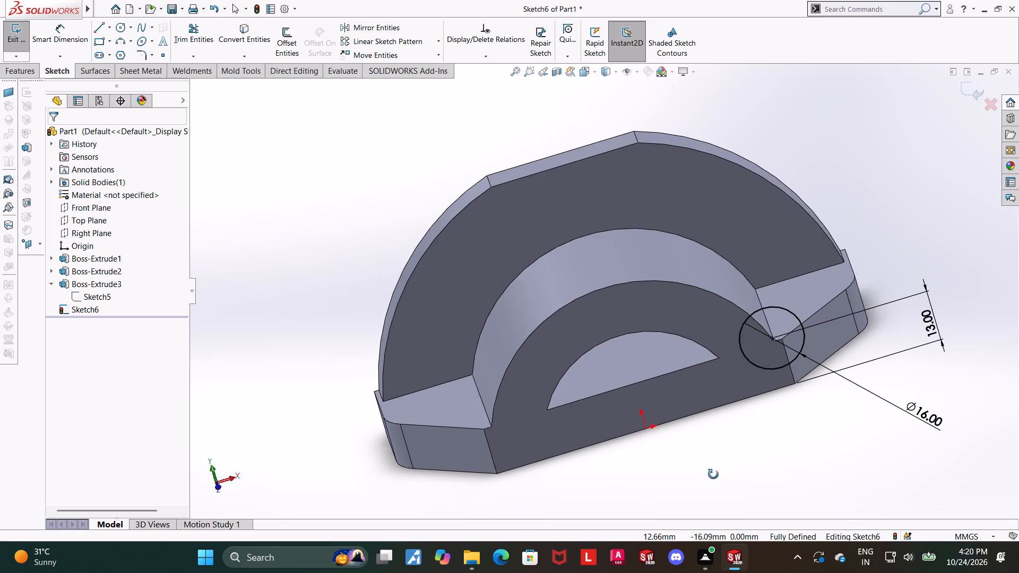
{"action": "middle_click_drag", "start_coordinate": [713, 474], "coordinate": [704, 498]}
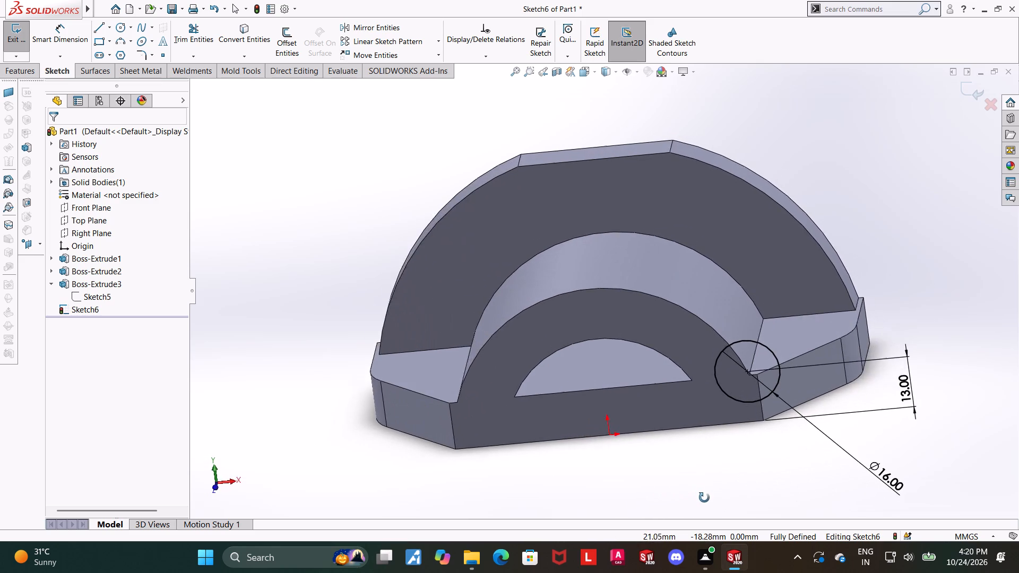
{"action": "middle_click_drag", "start_coordinate": [704, 498], "coordinate": [713, 500]}
{"action": "left_click", "coordinate": [977, 90]}
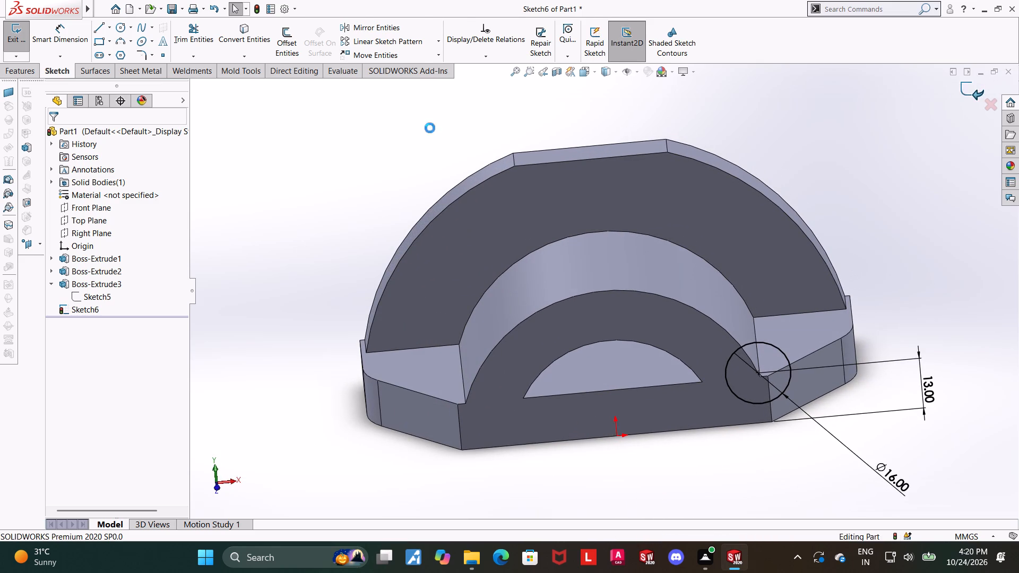
{"action": "left_click", "coordinate": [31, 32]}
{"action": "middle_click_drag", "start_coordinate": [362, 168], "coordinate": [378, 173]}
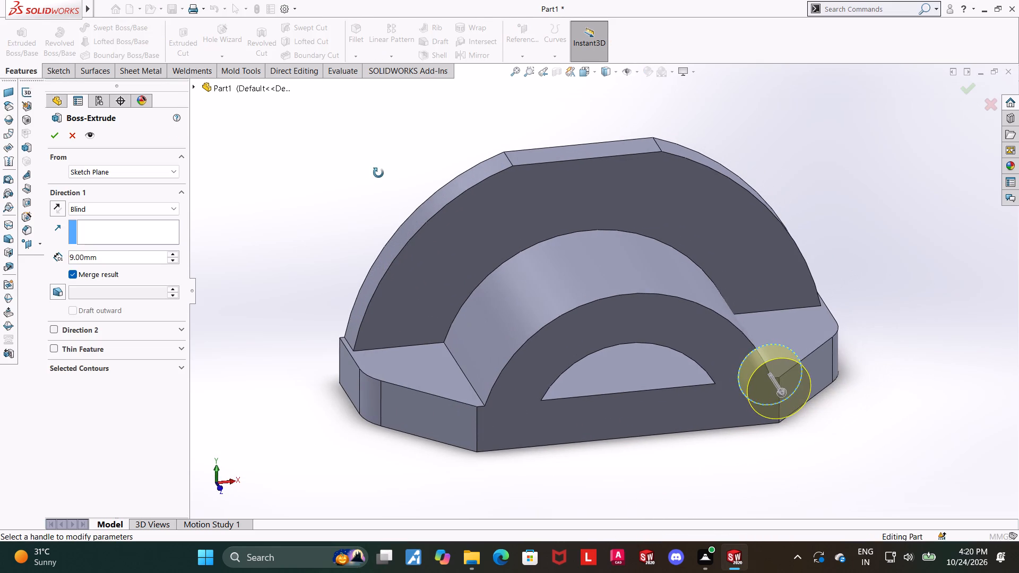
{"action": "middle_click_drag", "start_coordinate": [378, 173], "coordinate": [378, 173]}
{"action": "left_click", "coordinate": [61, 206]}
{"action": "left_click", "coordinate": [84, 206]}
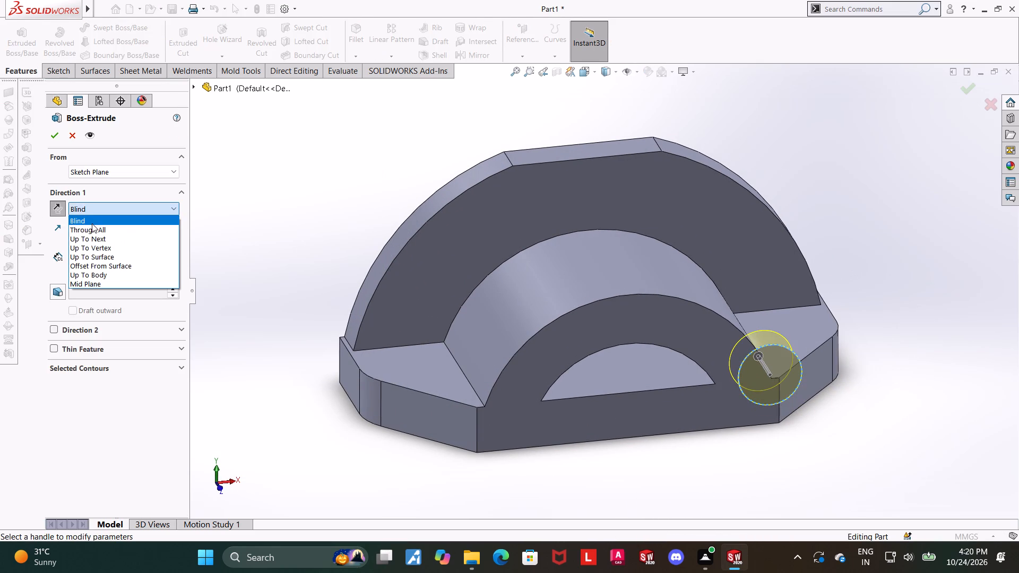
{"action": "left_click", "coordinate": [99, 258]}
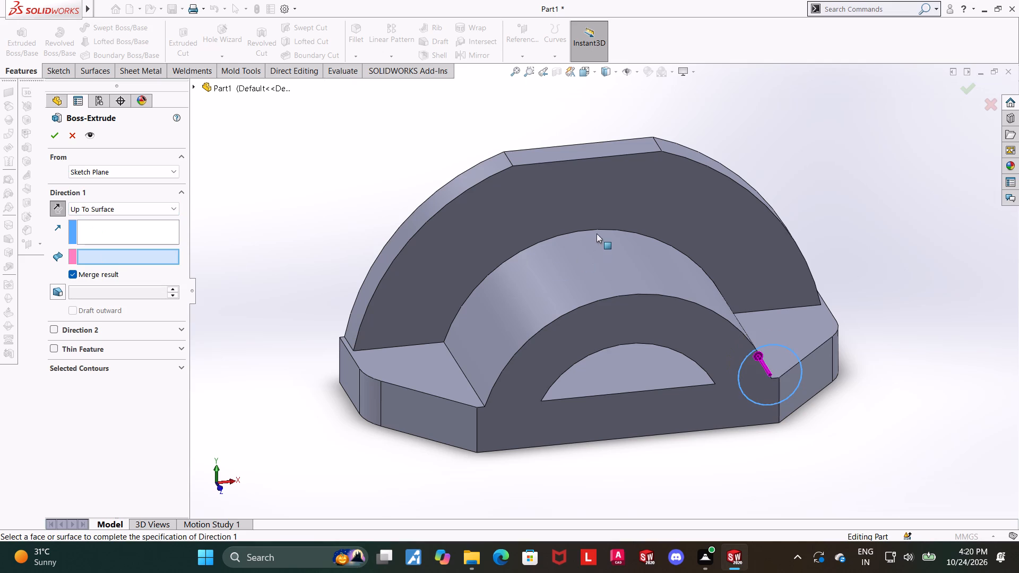
{"action": "left_click", "coordinate": [621, 206]}
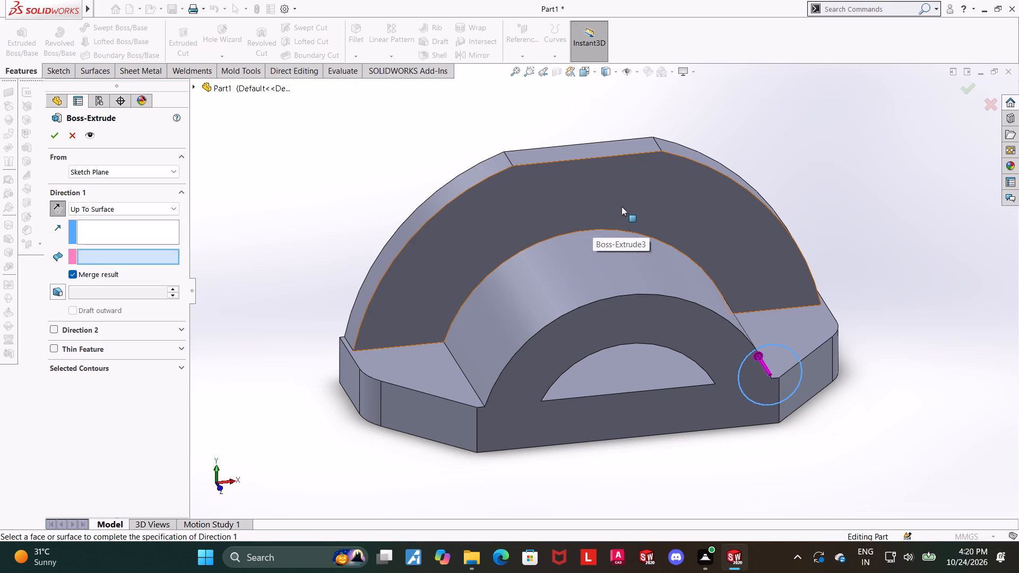
{"action": "left_click", "coordinate": [54, 138]}
{"action": "left_click", "coordinate": [248, 250]}
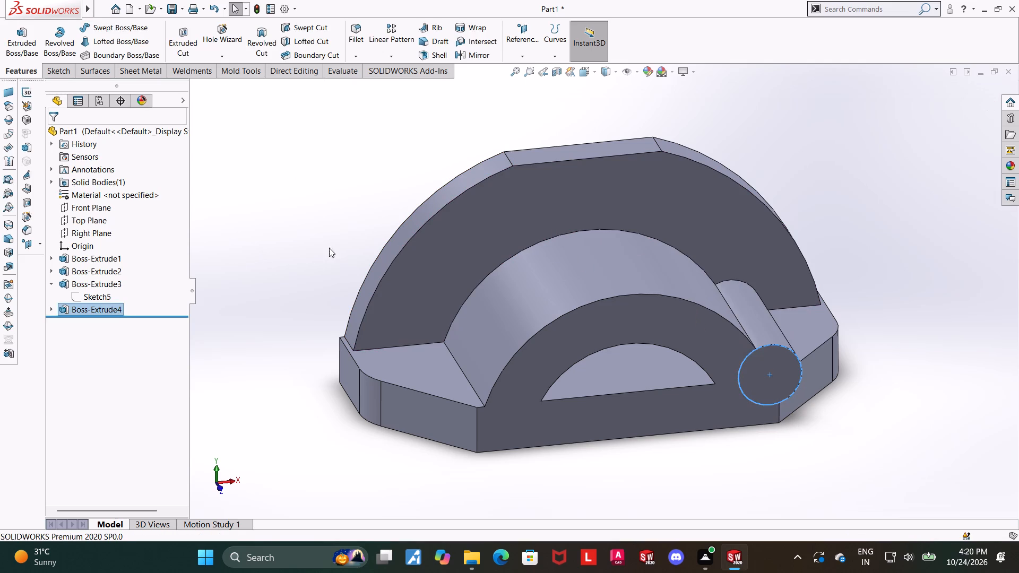
Measure the curved face of the small cylindrical boss beside the arch.
{"action": "scroll", "coordinate": [356, 276], "scroll_direction": "up", "scroll_amount": 1}
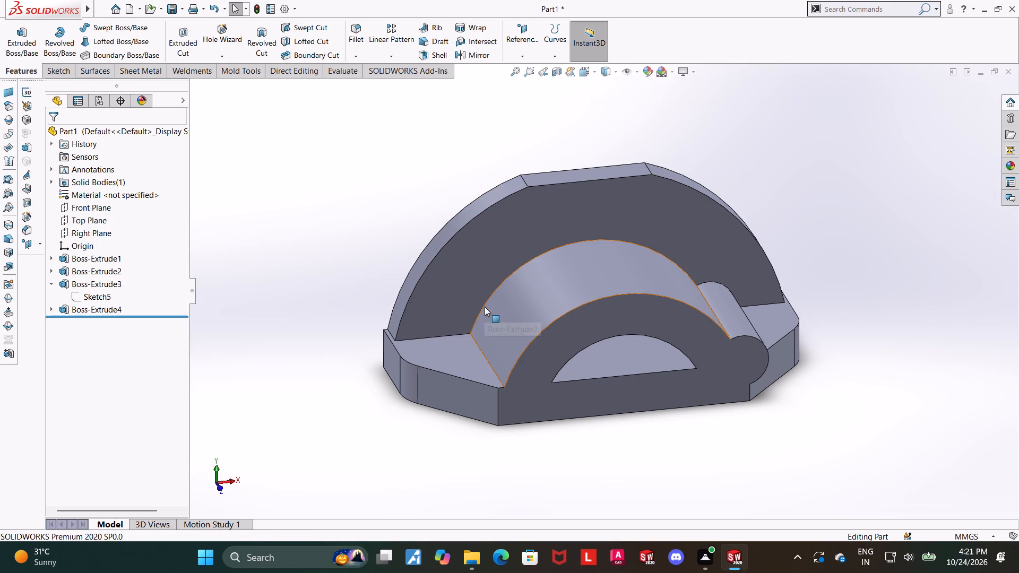
{"action": "scroll", "coordinate": [485, 307], "scroll_direction": "down", "scroll_amount": 1}
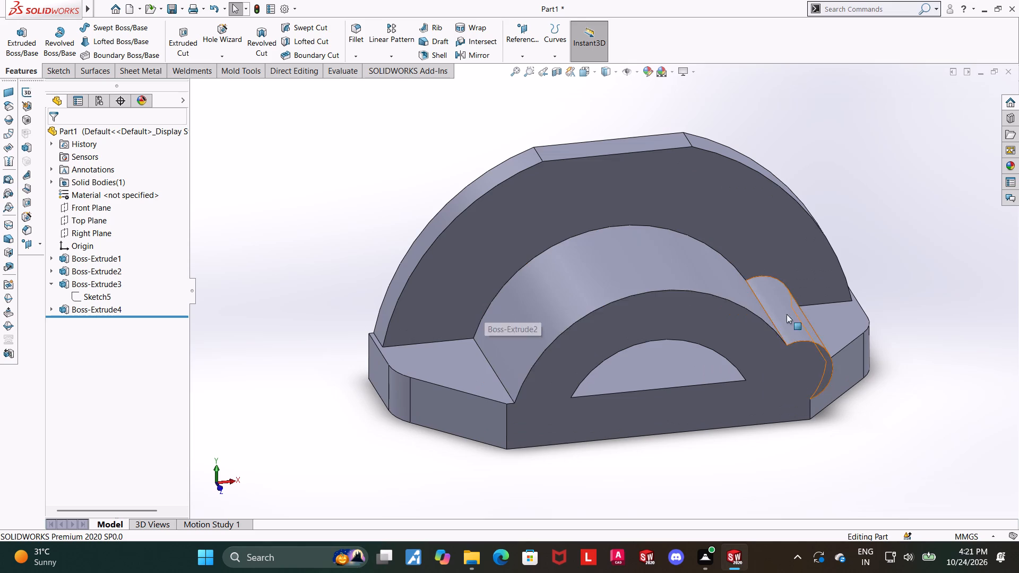
{"action": "middle_click_drag", "start_coordinate": [683, 305], "coordinate": [617, 305]}
{"action": "left_click", "coordinate": [326, 68]}
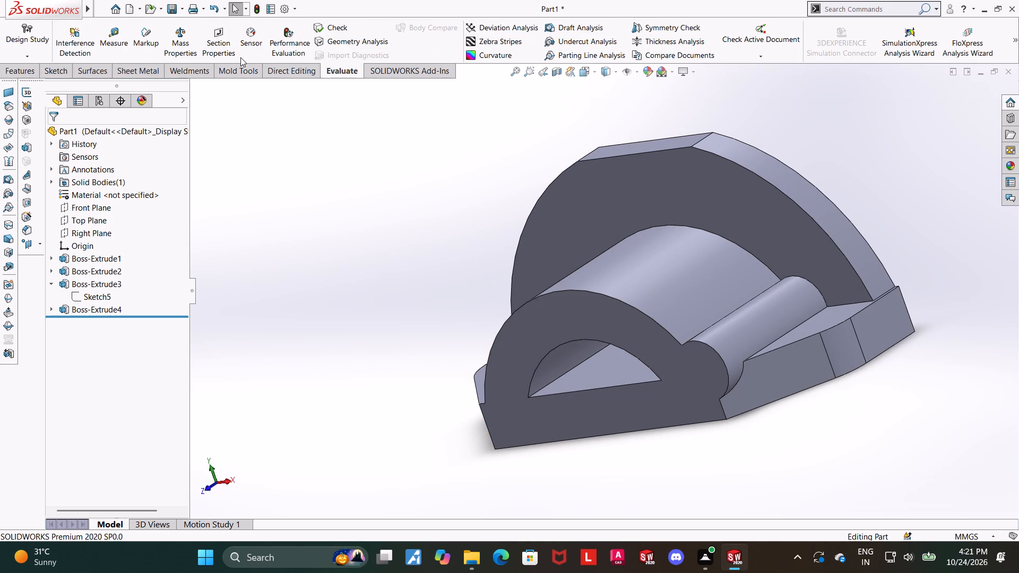
{"action": "left_click", "coordinate": [106, 34]}
{"action": "left_click", "coordinate": [753, 318]}
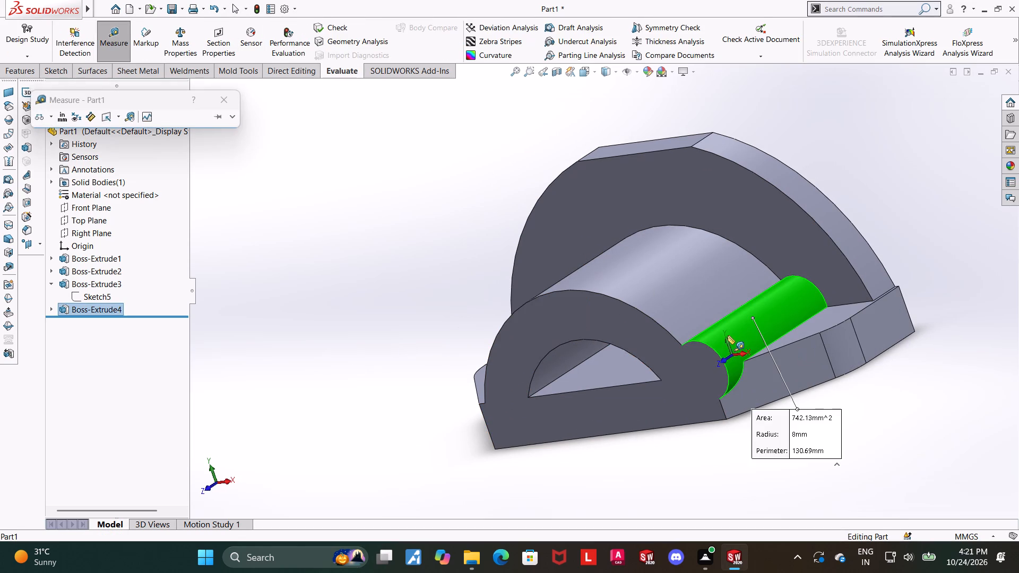
{"action": "key", "text": "Escape"}
{"action": "middle_click_drag", "start_coordinate": [448, 470], "coordinate": [506, 450]}
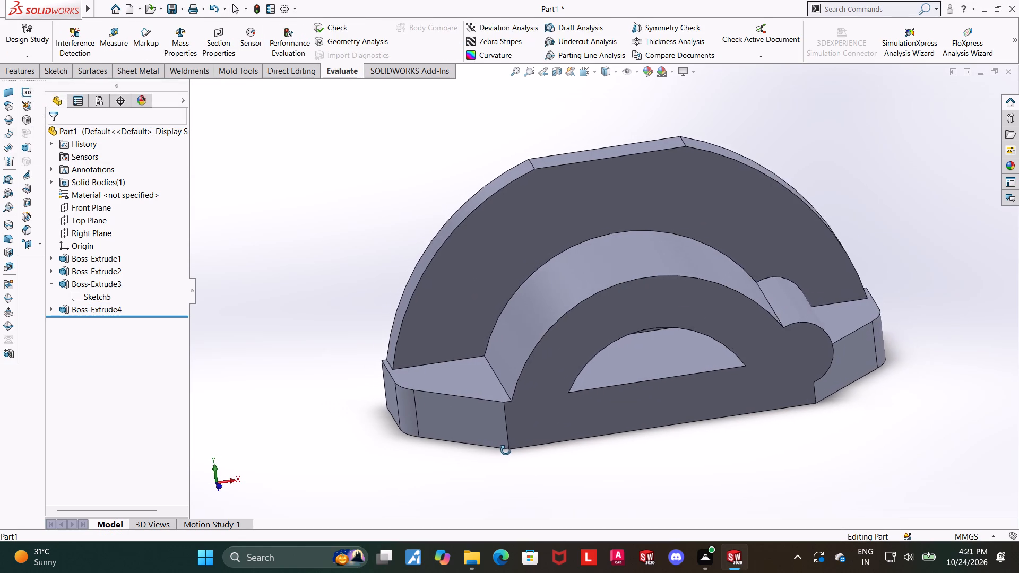
{"action": "middle_click_drag", "start_coordinate": [506, 450], "coordinate": [452, 457]}
{"action": "left_click", "coordinate": [111, 25]}
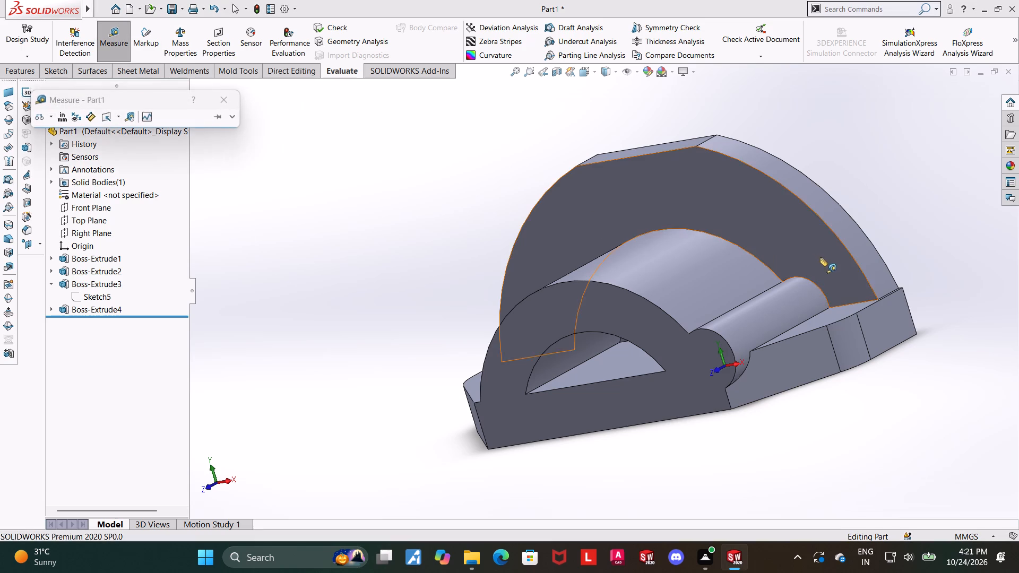
{"action": "left_click", "coordinate": [778, 302]}
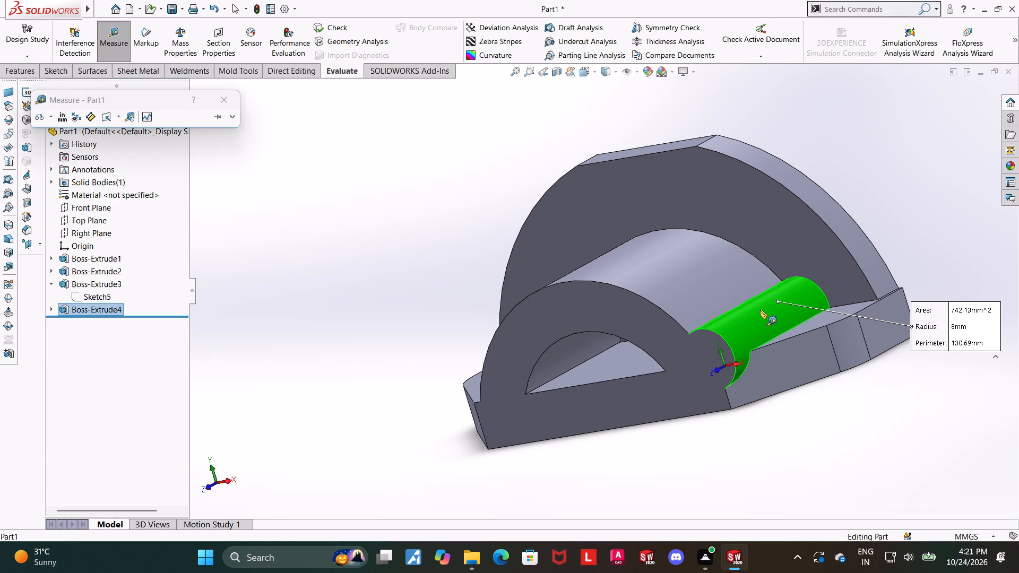
{"action": "key", "text": "Escape"}
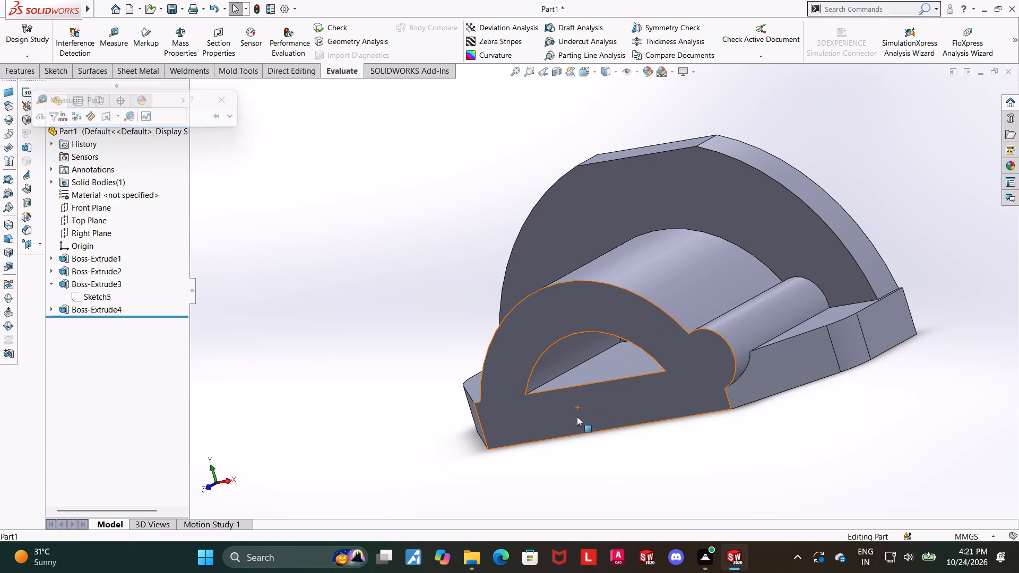
Examine the part's overall shape in a side view and an isometric view.
{"action": "middle_click_drag", "start_coordinate": [577, 419], "coordinate": [669, 376]}
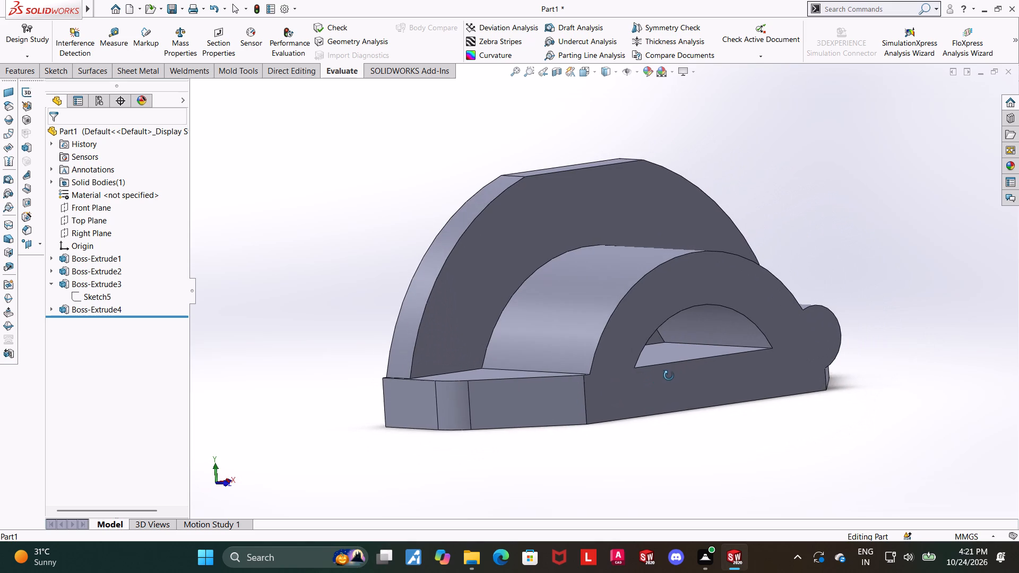
{"action": "middle_click_drag", "start_coordinate": [669, 376], "coordinate": [673, 373]}
{"action": "left_click", "coordinate": [583, 76]}
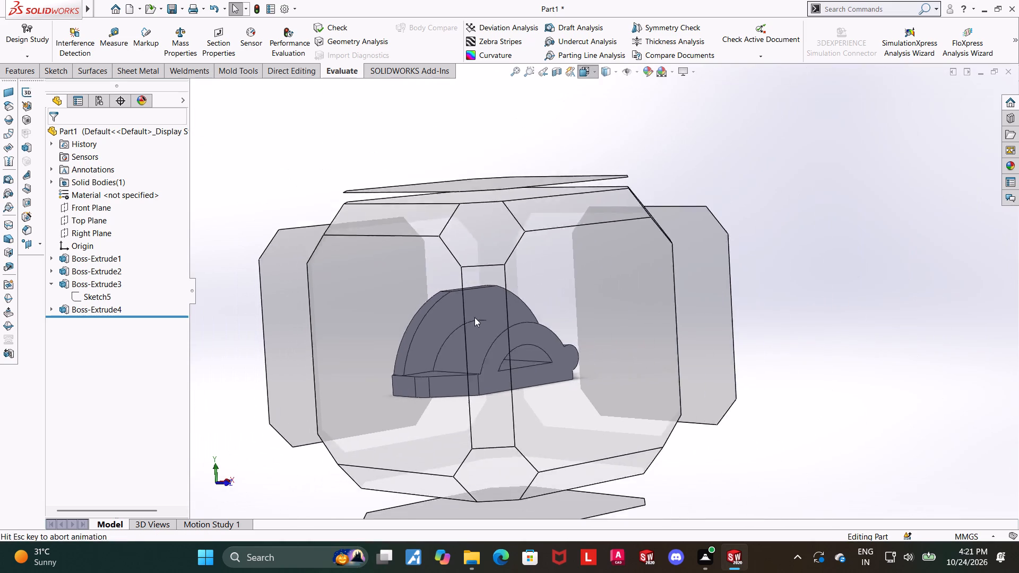
{"action": "left_click", "coordinate": [457, 290]}
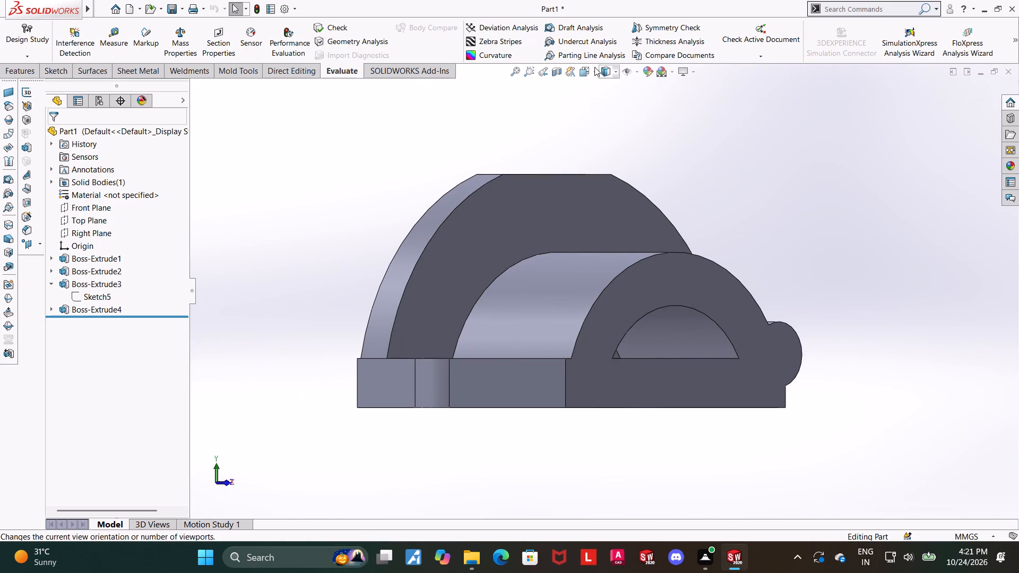
{"action": "left_click", "coordinate": [592, 67]}
{"action": "left_click", "coordinate": [478, 247]}
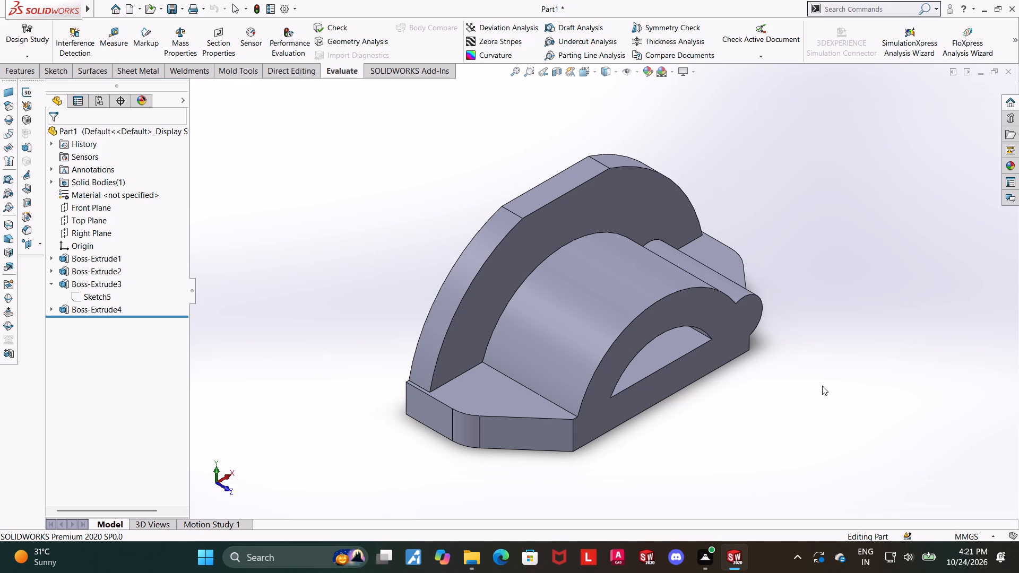
{"action": "scroll", "coordinate": [821, 386], "scroll_direction": "up", "scroll_amount": 1}
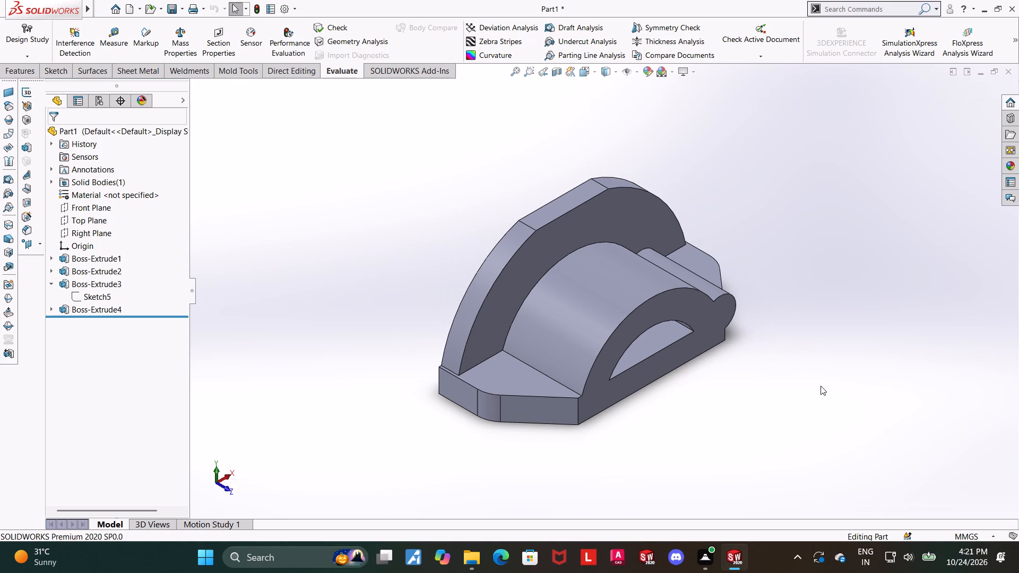
{"action": "scroll", "coordinate": [635, 377], "scroll_direction": "down", "scroll_amount": 1}
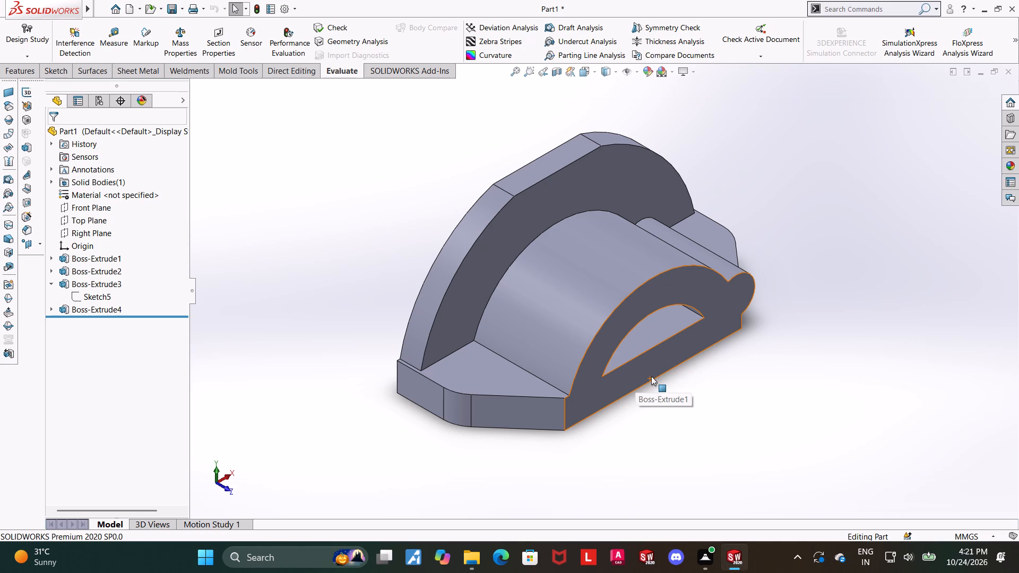
{"action": "scroll", "coordinate": [650, 377], "scroll_direction": "up", "scroll_amount": 1}
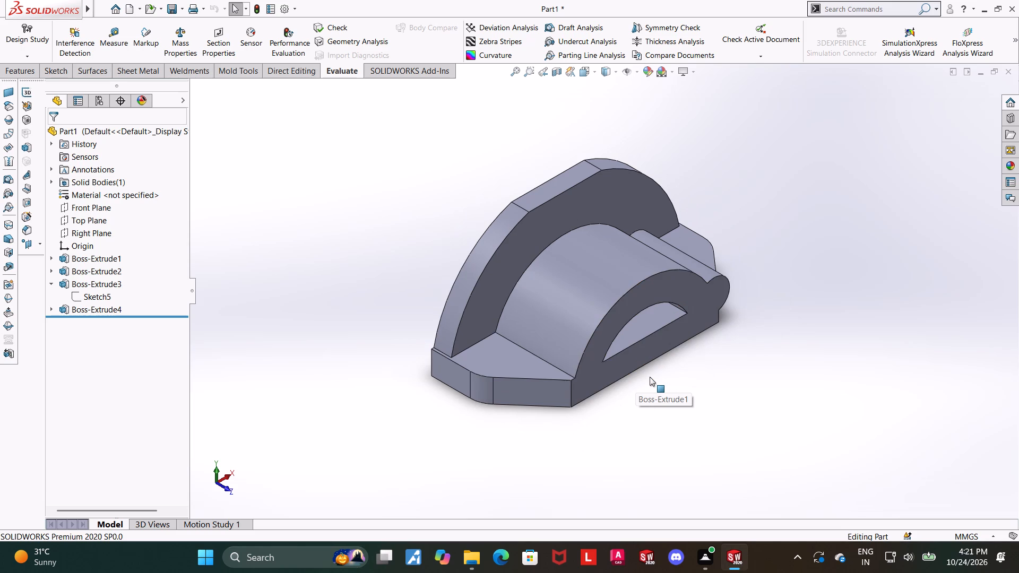
{"action": "scroll", "coordinate": [650, 377], "scroll_direction": "down", "scroll_amount": 1}
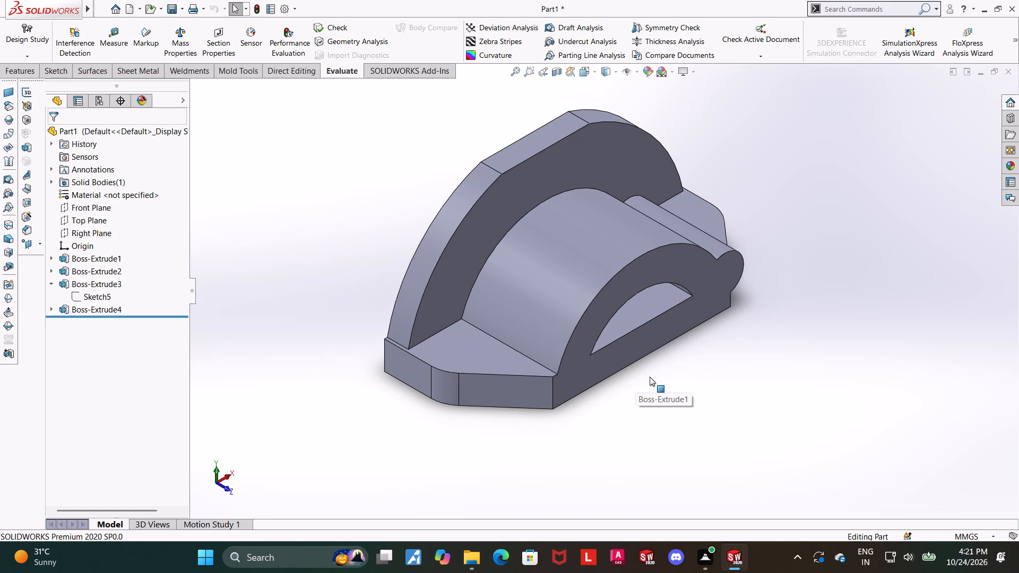
{"action": "scroll", "coordinate": [650, 377], "scroll_direction": "up", "scroll_amount": 1}
{"action": "scroll", "coordinate": [650, 377], "scroll_direction": "down", "scroll_amount": 1}
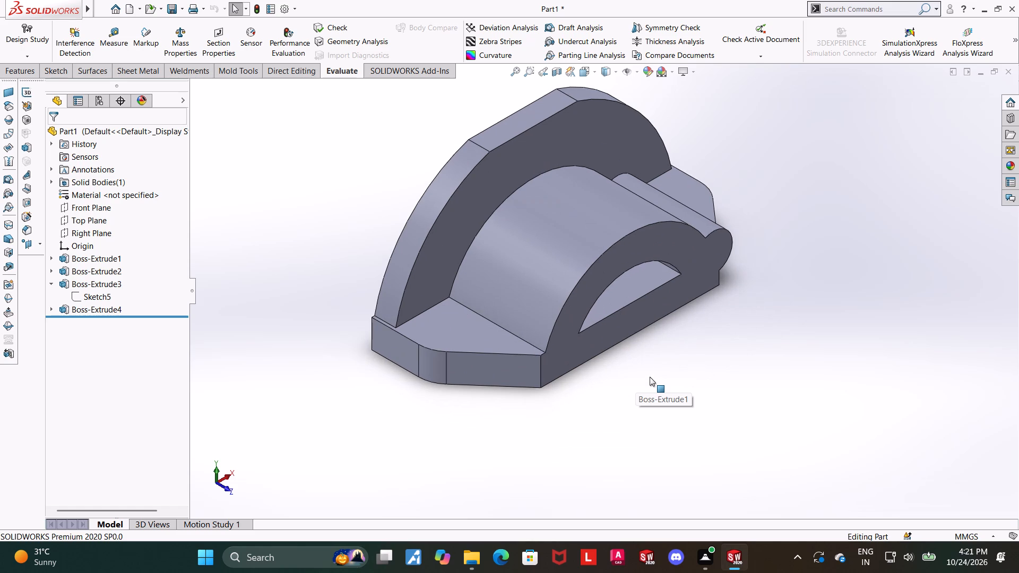
{"action": "scroll", "coordinate": [650, 377], "scroll_direction": "up", "scroll_amount": 1}
Sketch a circle about 50 mm in diameter on the plate's front face, centred on the origin and reaching the arched opening's edge.
{"action": "middle_click_drag", "start_coordinate": [624, 367], "coordinate": [589, 309]}
{"action": "left_click", "coordinate": [595, 303]}
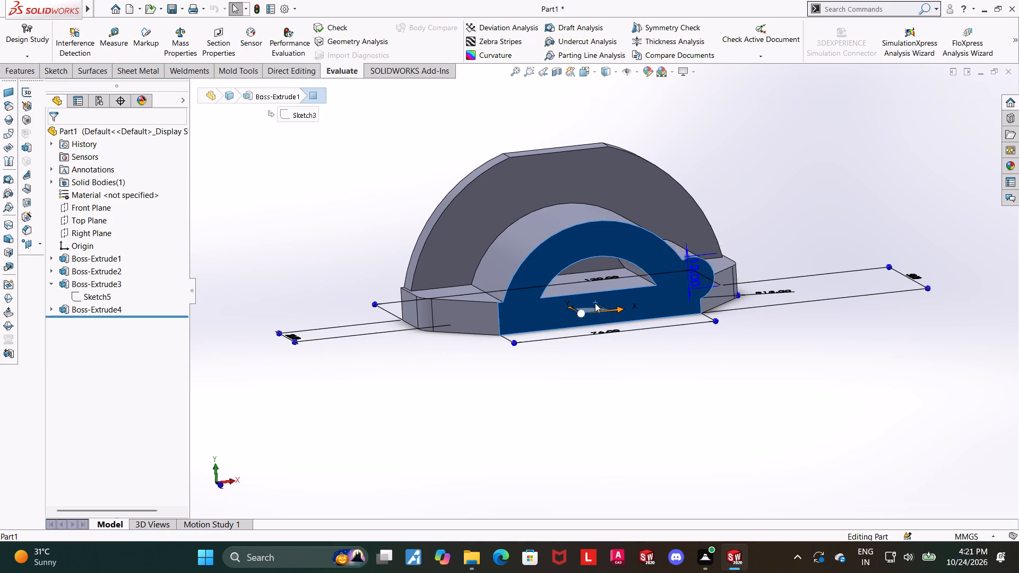
{"action": "left_click", "coordinate": [643, 270]}
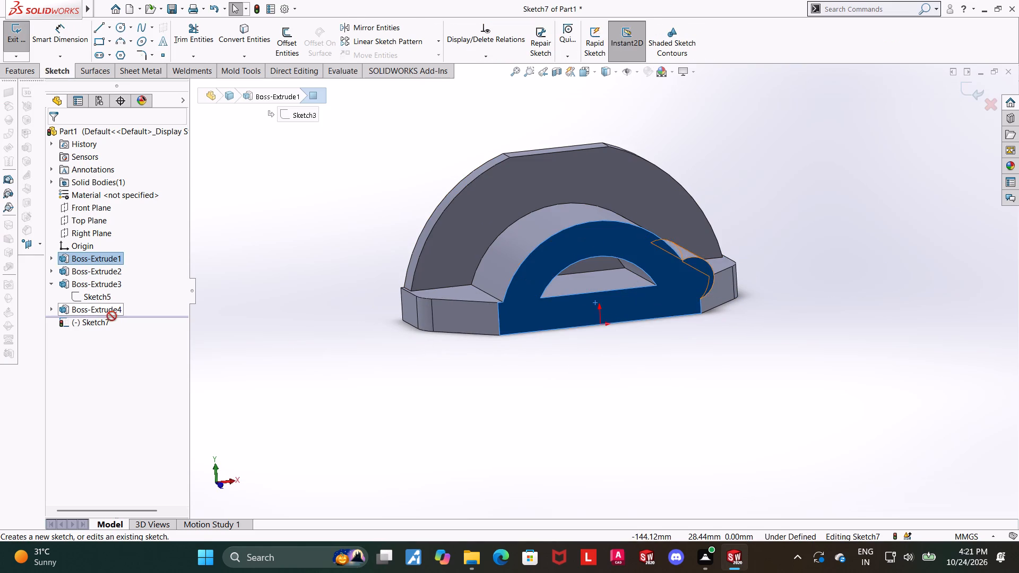
{"action": "left_click", "coordinate": [101, 322]}
{"action": "left_click", "coordinate": [120, 311]}
{"action": "left_click", "coordinate": [121, 44]}
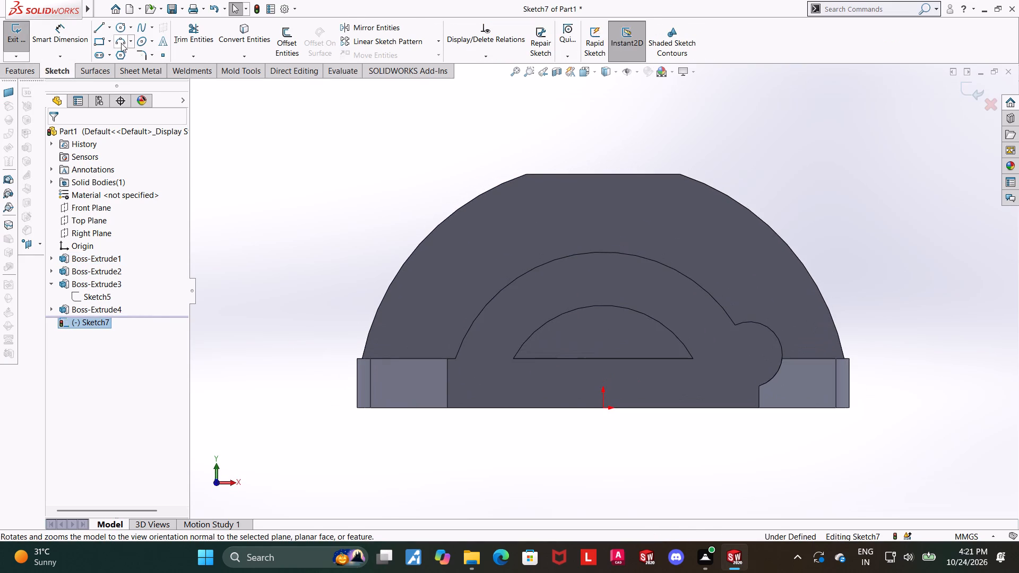
{"action": "key", "text": "Escape"}
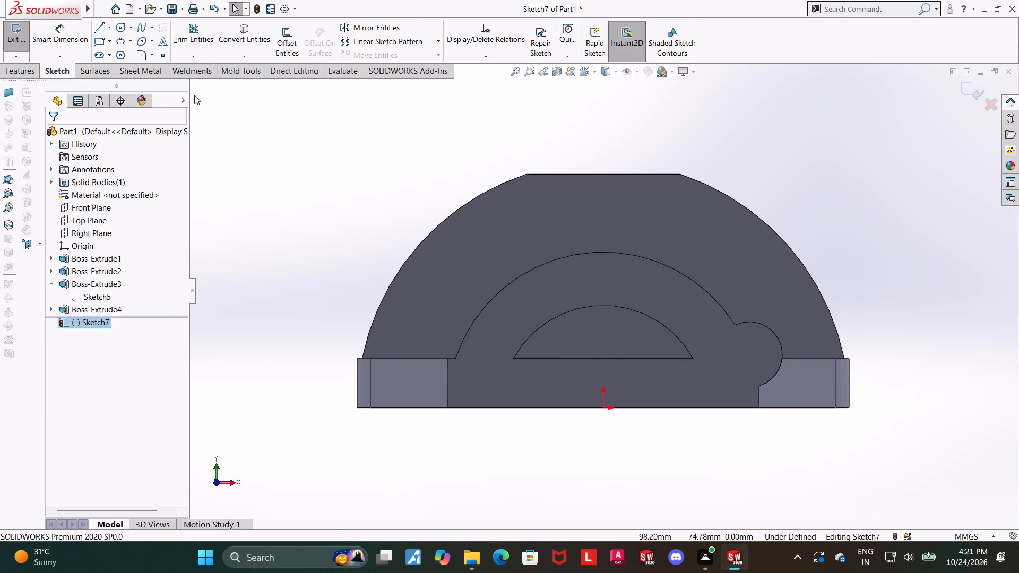
{"action": "left_click", "coordinate": [123, 30]}
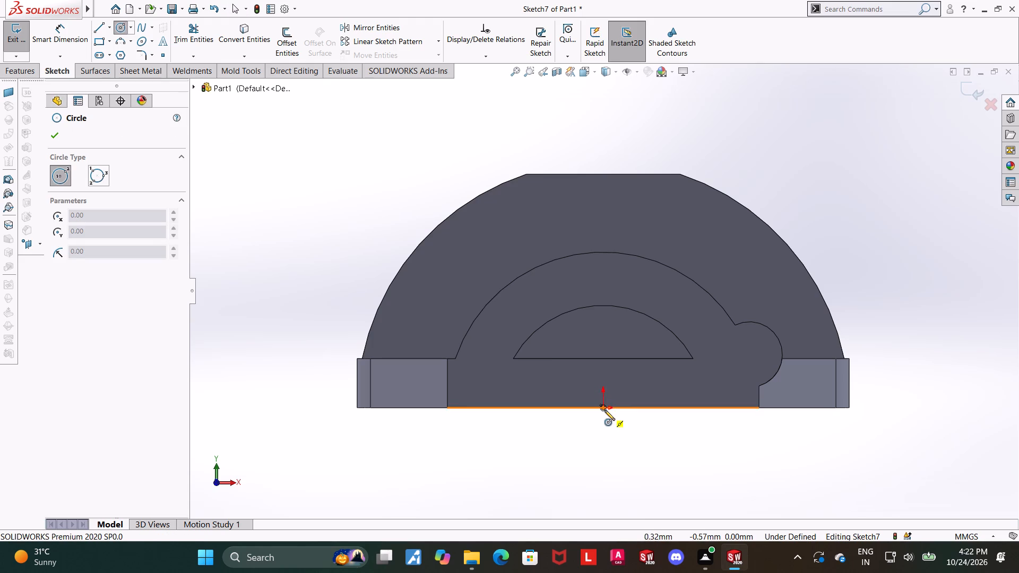
{"action": "left_click", "coordinate": [605, 410]}
{"action": "left_click", "coordinate": [669, 332]}
{"action": "key", "text": "Escape"}
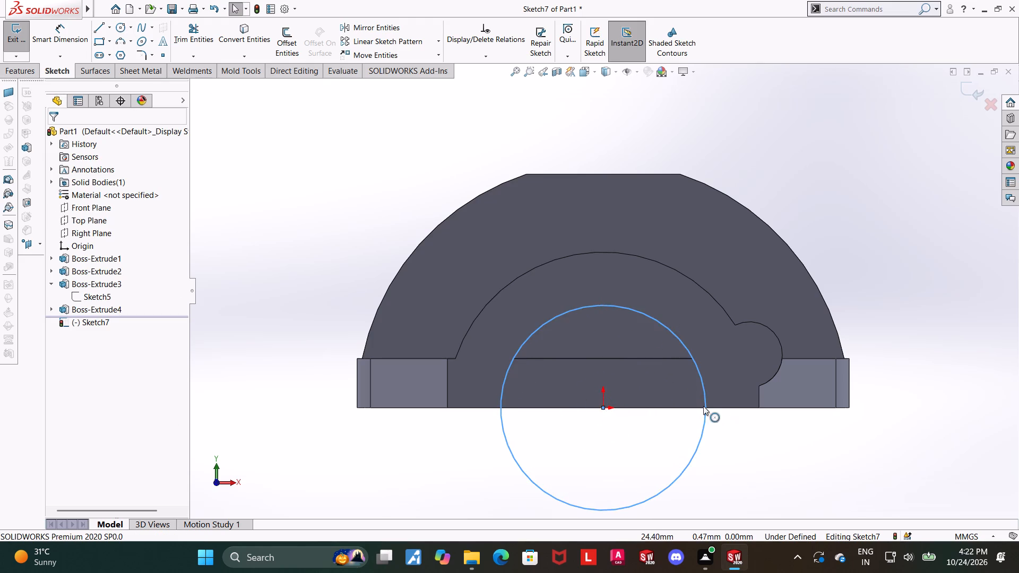
{"action": "key", "text": "Escape"}
Dimension the new circle's diameter at 50 mm.
{"action": "left_click", "coordinate": [79, 30]}
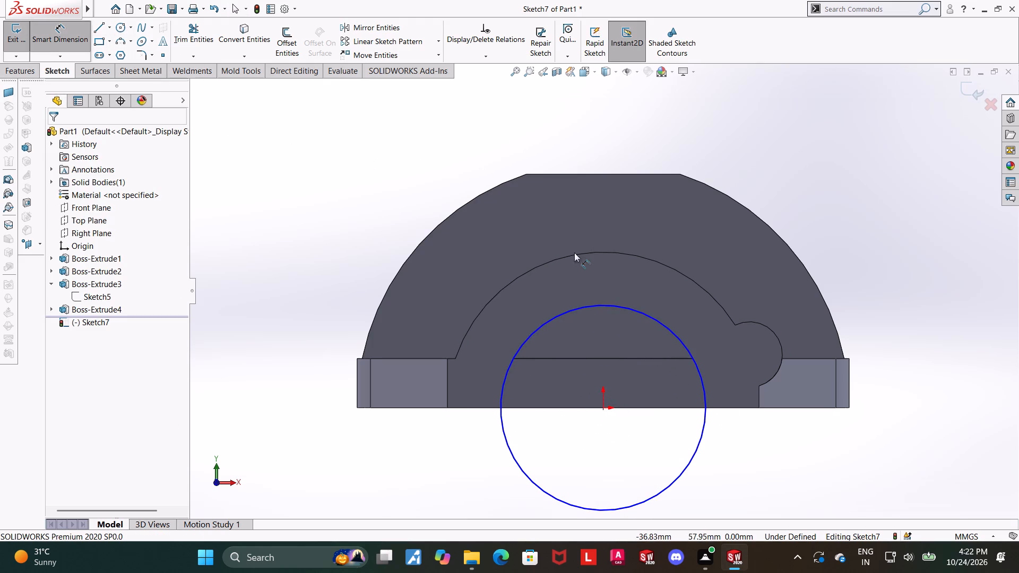
{"action": "left_click", "coordinate": [640, 309]}
{"action": "left_click", "coordinate": [650, 250]}
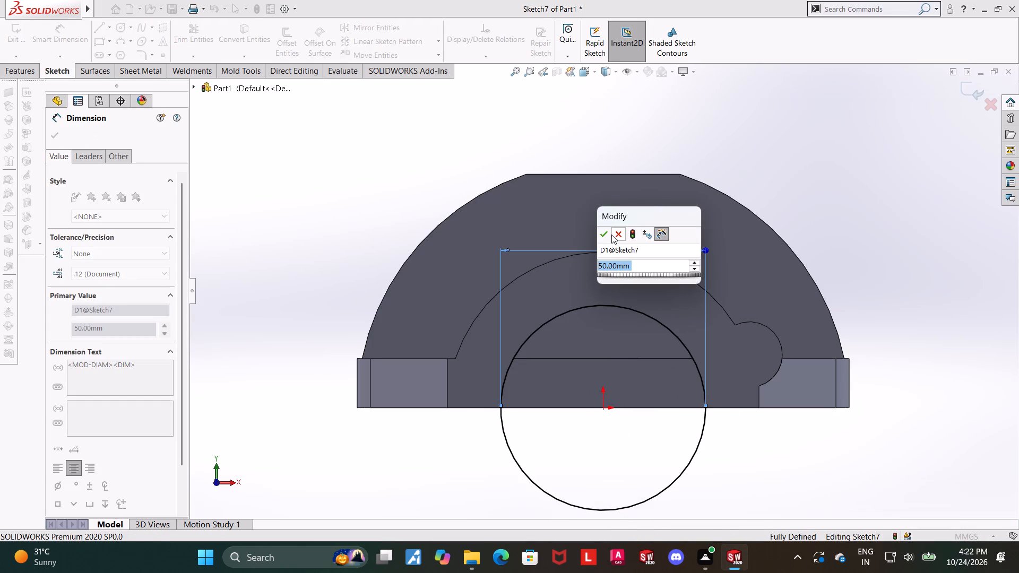
{"action": "left_click", "coordinate": [606, 232]}
{"action": "key", "text": "Escape"}
{"action": "scroll", "coordinate": [609, 350], "scroll_direction": "up", "scroll_amount": 3}
{"action": "middle_click_drag", "start_coordinate": [609, 356], "coordinate": [638, 439]}
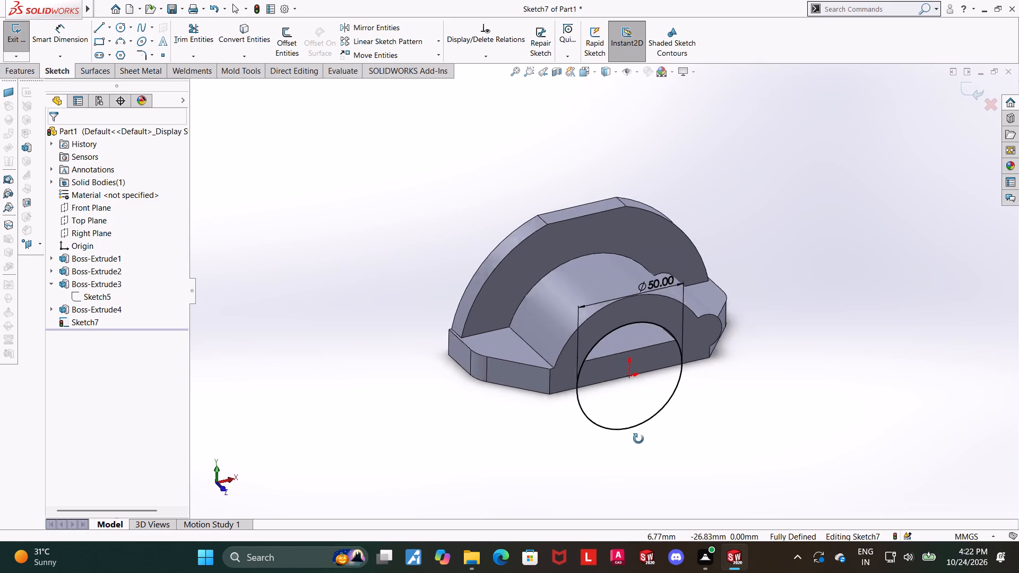
Cut-extrude the 50 mm circle Through All to open the arch through the plate and rear wall.
{"action": "middle_click_drag", "start_coordinate": [638, 439], "coordinate": [641, 447]}
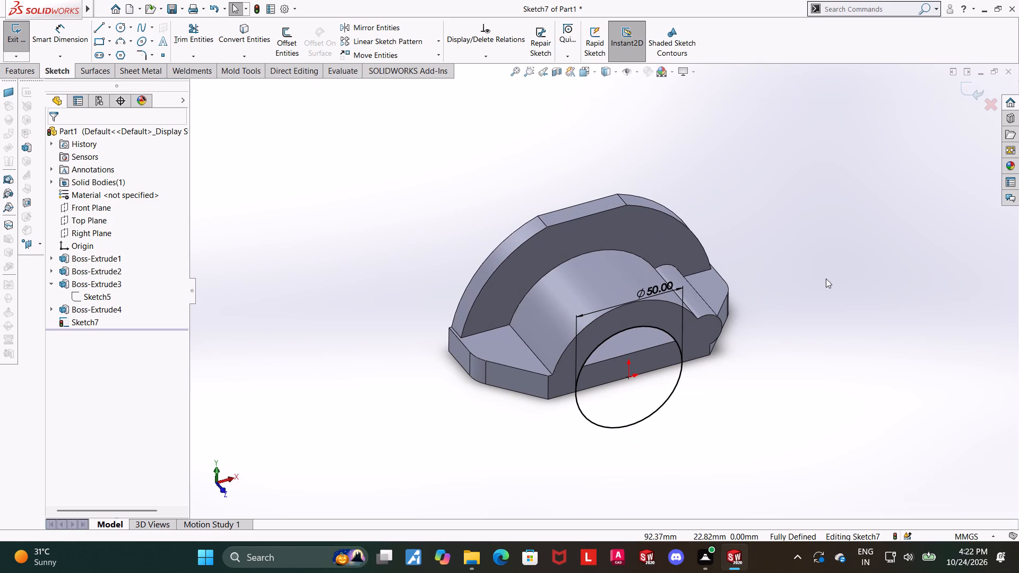
{"action": "left_click", "coordinate": [962, 85]}
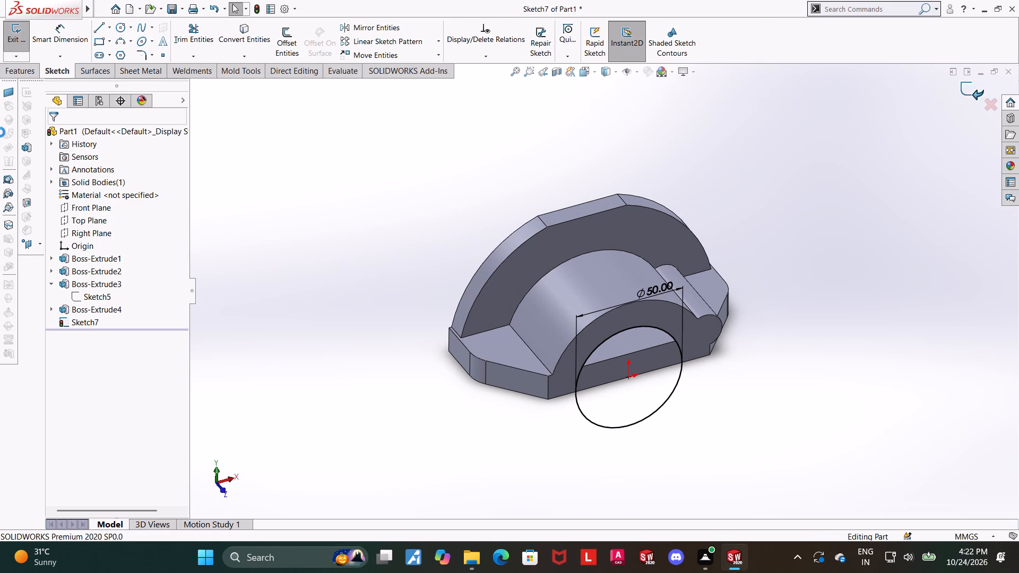
{"action": "left_click", "coordinate": [15, 66]}
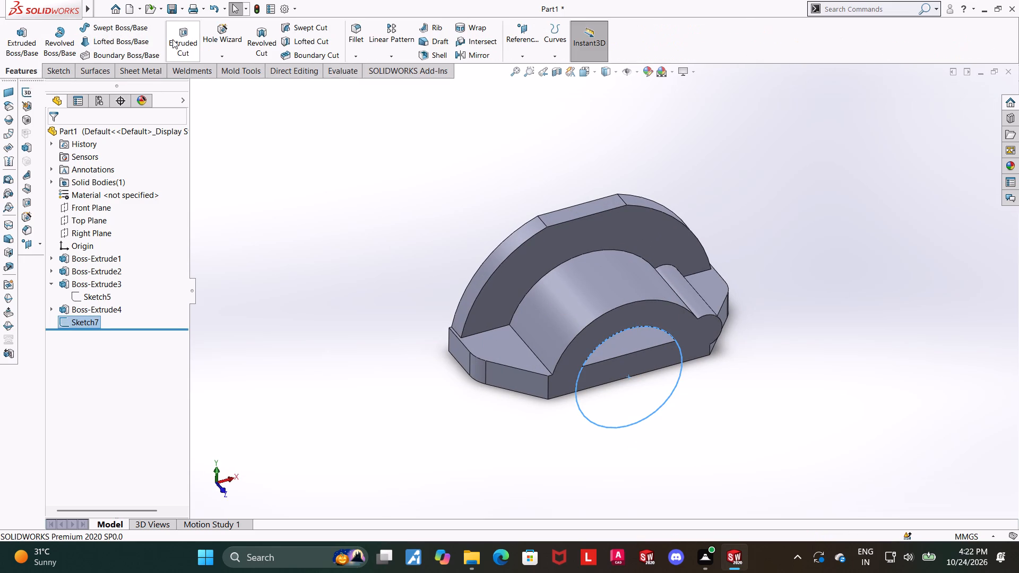
{"action": "left_click", "coordinate": [172, 39]}
{"action": "middle_click_drag", "start_coordinate": [251, 184], "coordinate": [282, 189]}
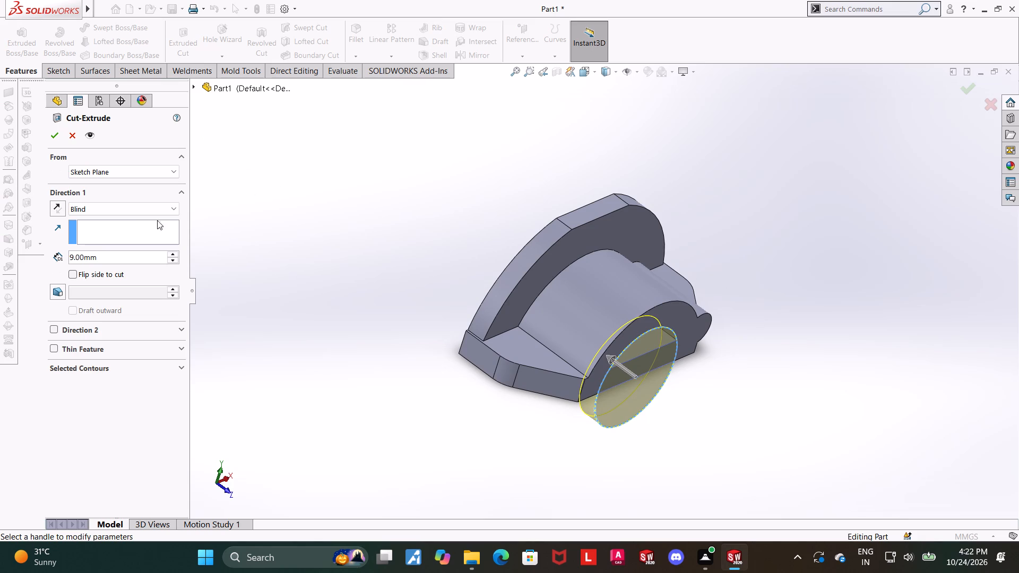
{"action": "left_click", "coordinate": [103, 209]}
{"action": "left_click", "coordinate": [99, 230]}
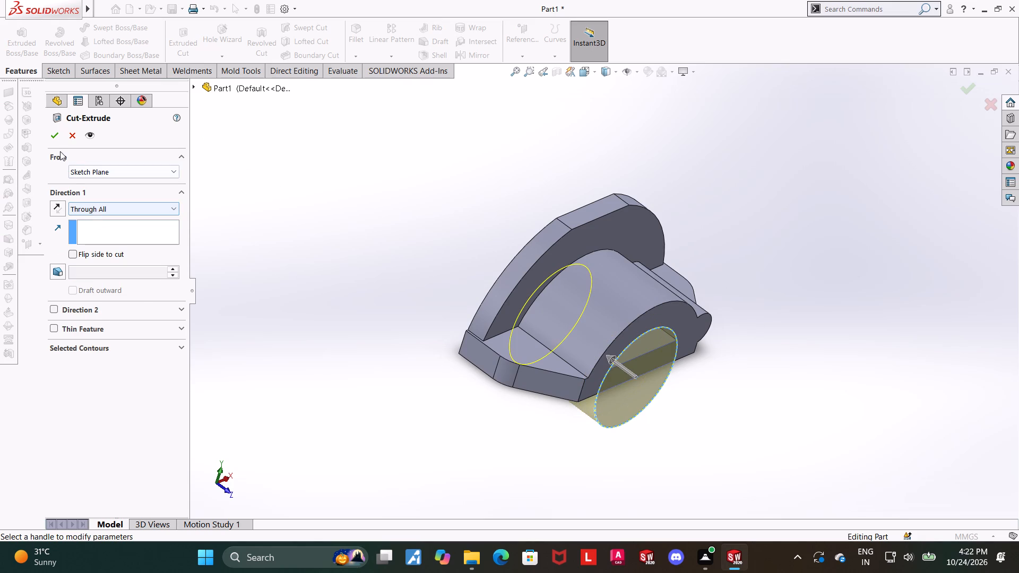
{"action": "left_click", "coordinate": [58, 138]}
{"action": "left_click", "coordinate": [831, 385]}
Examine the arched opening and the part's overall shape from the rear, front and angled views.
{"action": "middle_click_drag", "start_coordinate": [795, 373], "coordinate": [936, 320]}
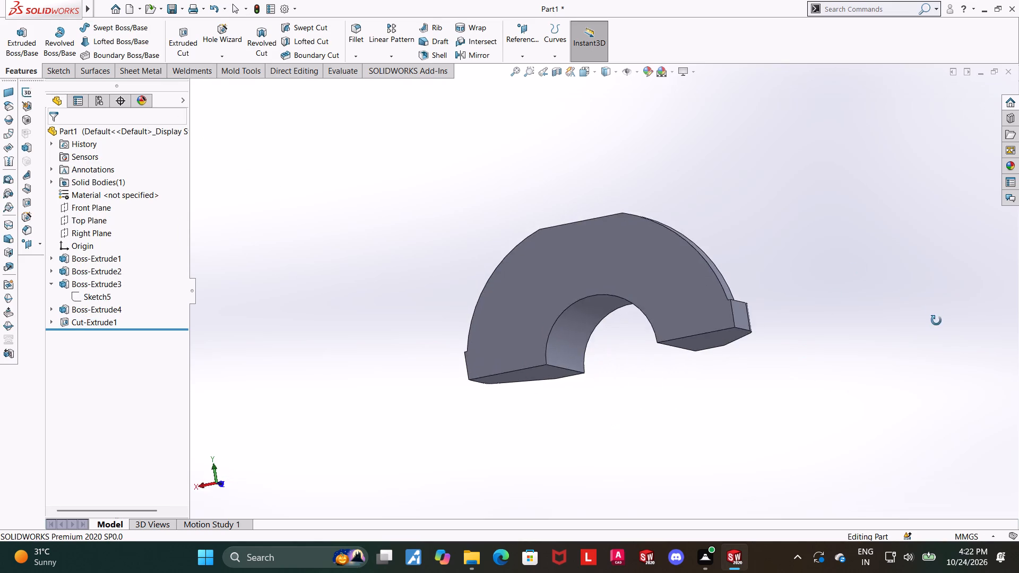
{"action": "middle_click_drag", "start_coordinate": [936, 320], "coordinate": [789, 363]}
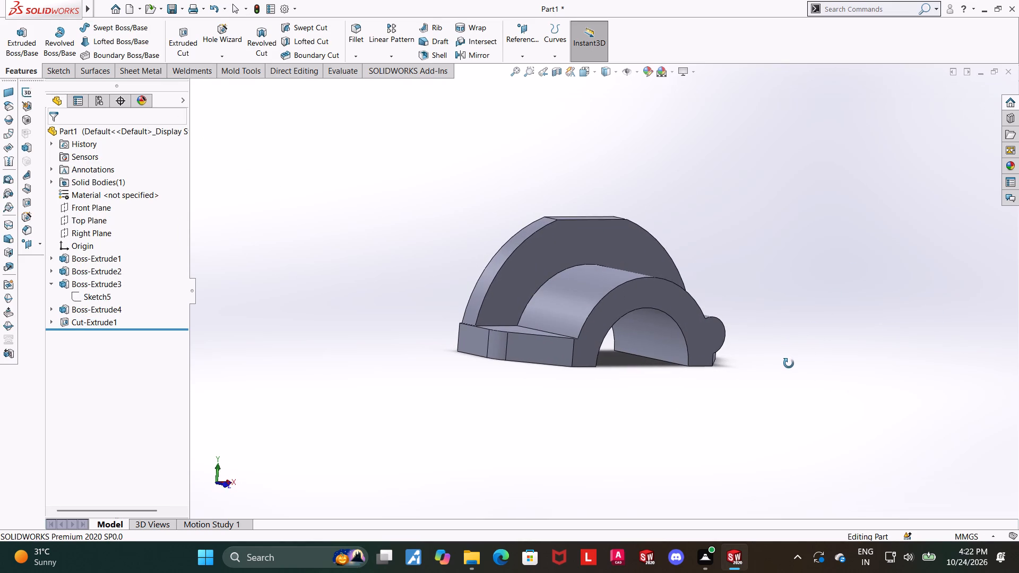
{"action": "middle_click_drag", "start_coordinate": [789, 363], "coordinate": [789, 364]}
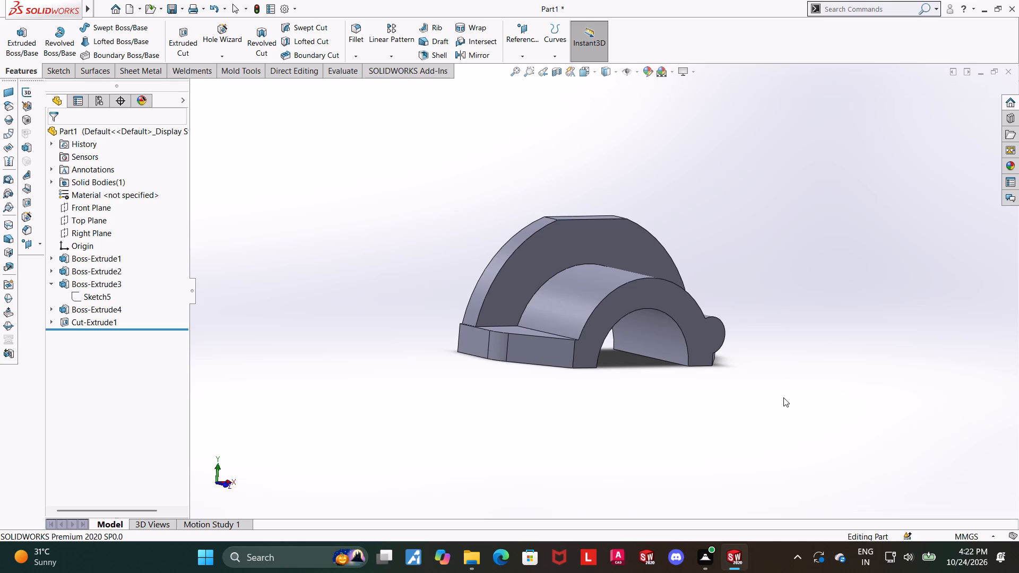
{"action": "scroll", "coordinate": [783, 397], "scroll_direction": "down", "scroll_amount": 2}
{"action": "middle_click_drag", "start_coordinate": [681, 319], "coordinate": [682, 352]}
{"action": "scroll", "coordinate": [708, 343], "scroll_direction": "up", "scroll_amount": 2}
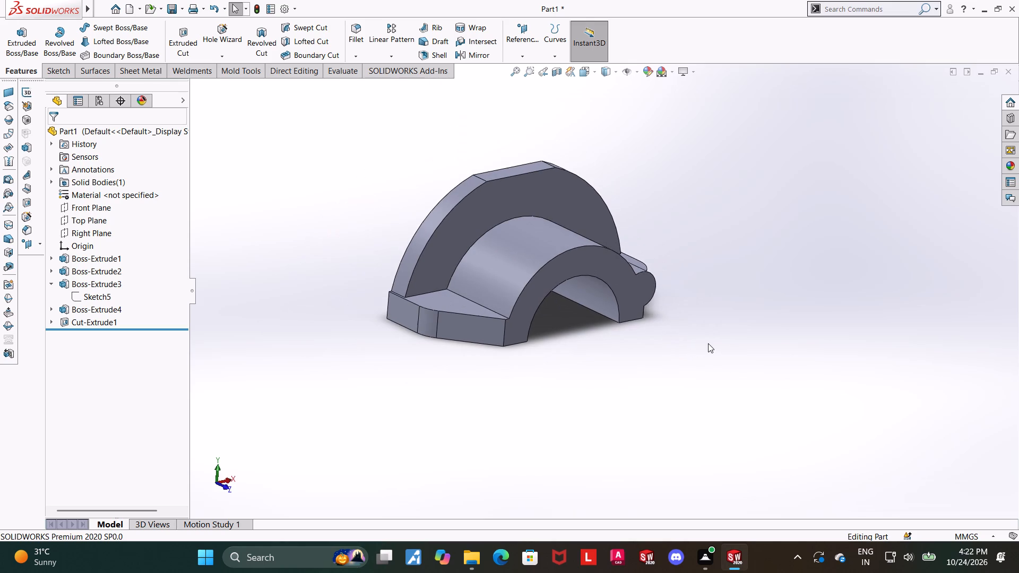
{"action": "scroll", "coordinate": [618, 160], "scroll_direction": "down", "scroll_amount": 1}
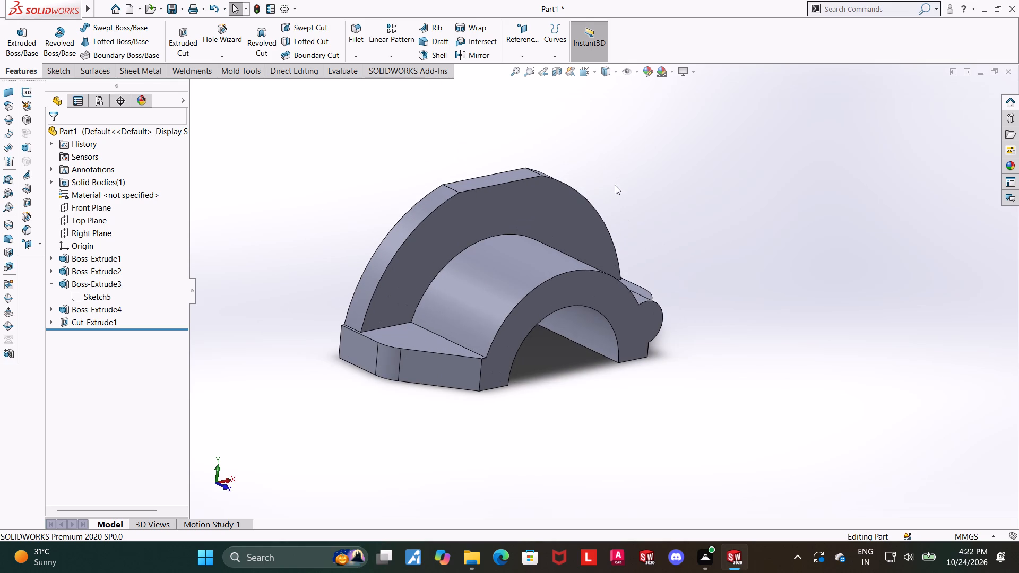
{"action": "middle_click_drag", "start_coordinate": [552, 229], "coordinate": [521, 228]}
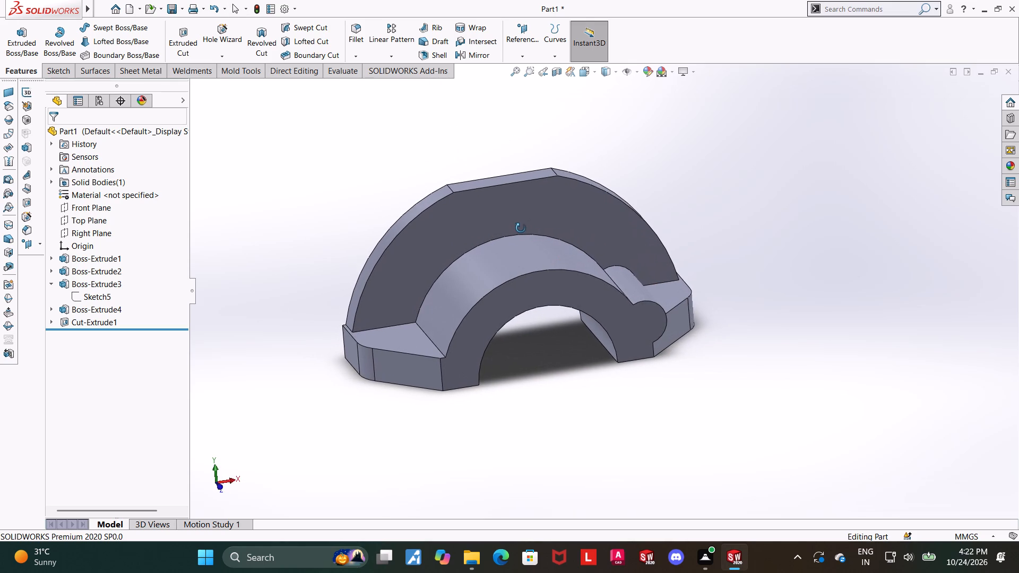
{"action": "middle_click_drag", "start_coordinate": [521, 228], "coordinate": [517, 228]}
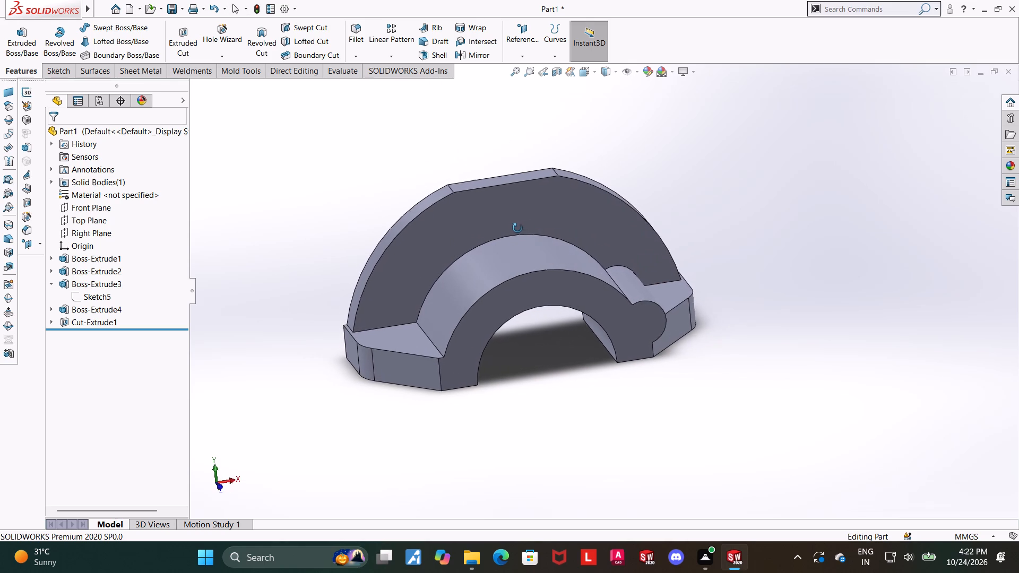
{"action": "middle_click_drag", "start_coordinate": [517, 228], "coordinate": [517, 226]}
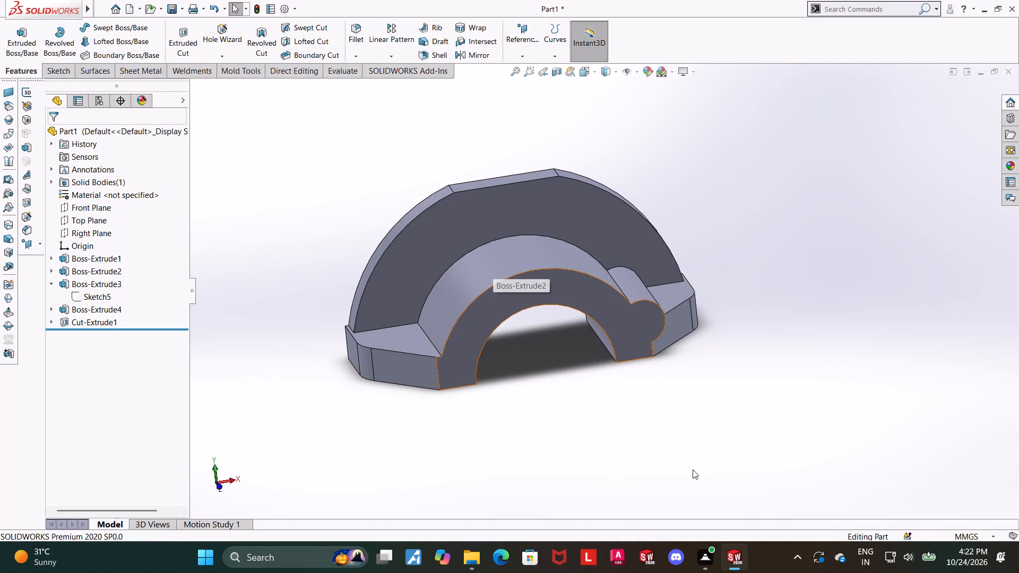
{"action": "left_click", "coordinate": [693, 470]}
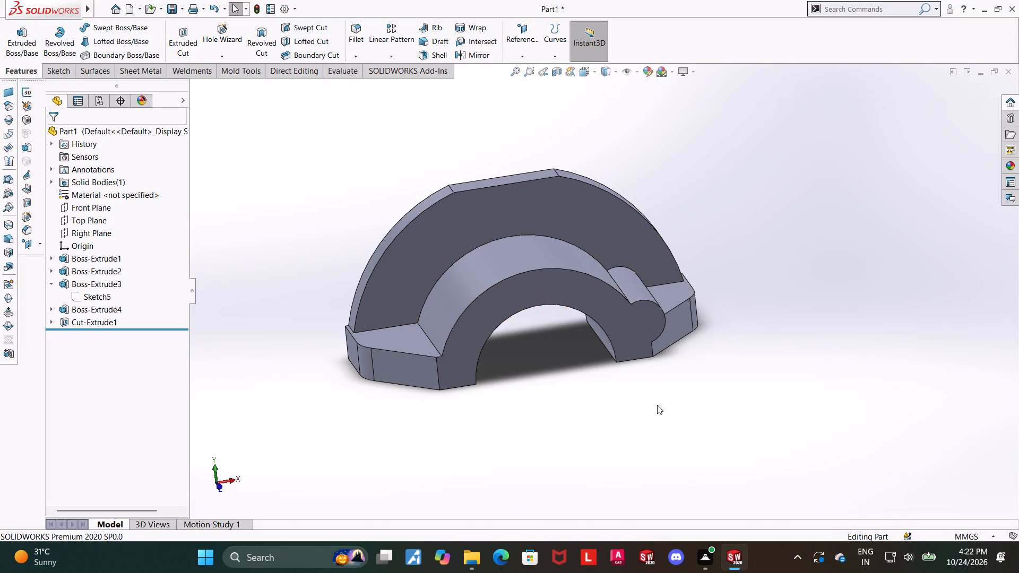
{"action": "left_click", "coordinate": [627, 400]}
{"action": "middle_click_drag", "start_coordinate": [623, 390], "coordinate": [636, 386]}
{"action": "scroll", "coordinate": [635, 394], "scroll_direction": "up", "scroll_amount": 1}
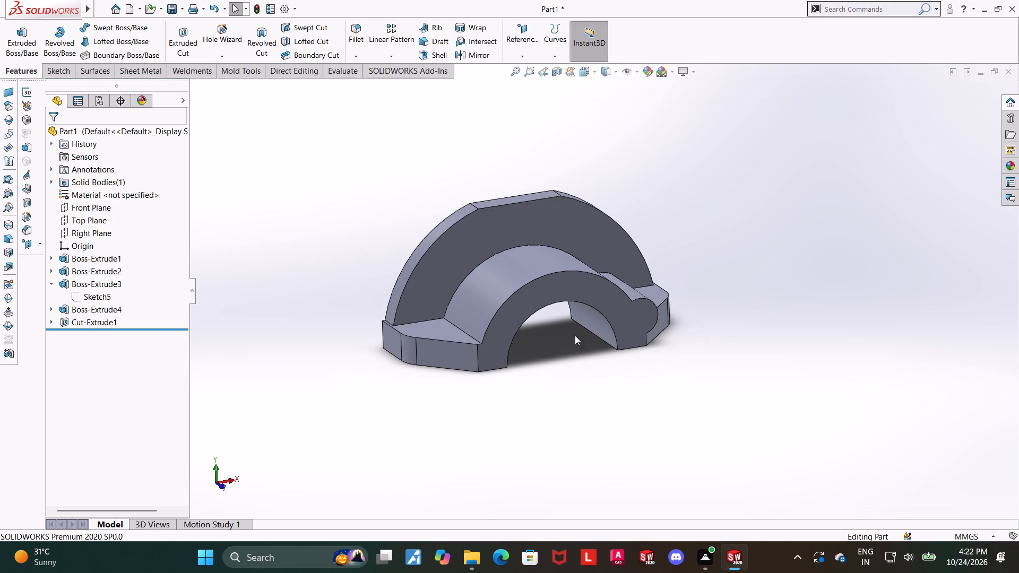
{"action": "scroll", "coordinate": [555, 293], "scroll_direction": "down", "scroll_amount": 2}
{"action": "middle_click_drag", "start_coordinate": [568, 326], "coordinate": [575, 325]}
{"action": "left_click", "coordinate": [576, 378]}
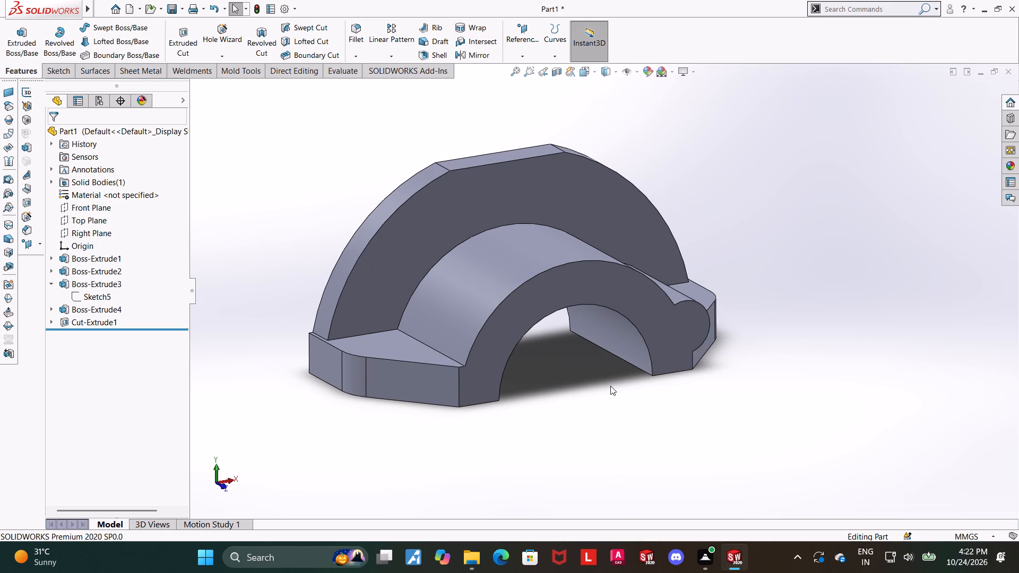
Sketch a circle about 8 mm in diameter on the arch's front face, within the small cylindrical boss.
{"action": "left_click", "coordinate": [698, 325]}
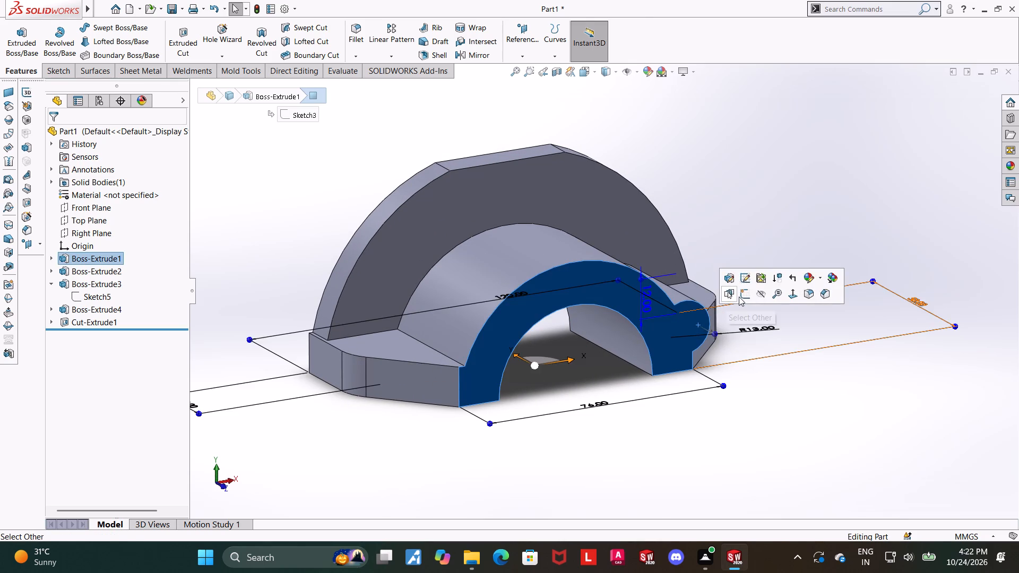
{"action": "left_click", "coordinate": [739, 297]}
{"action": "left_click", "coordinate": [88, 344]}
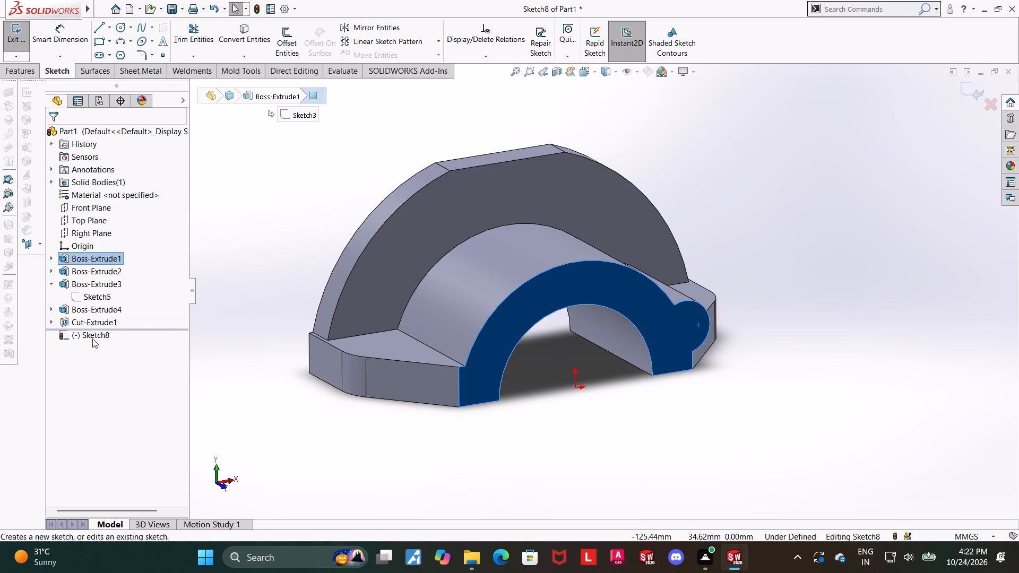
{"action": "left_click", "coordinate": [92, 338]}
{"action": "left_click", "coordinate": [124, 328]}
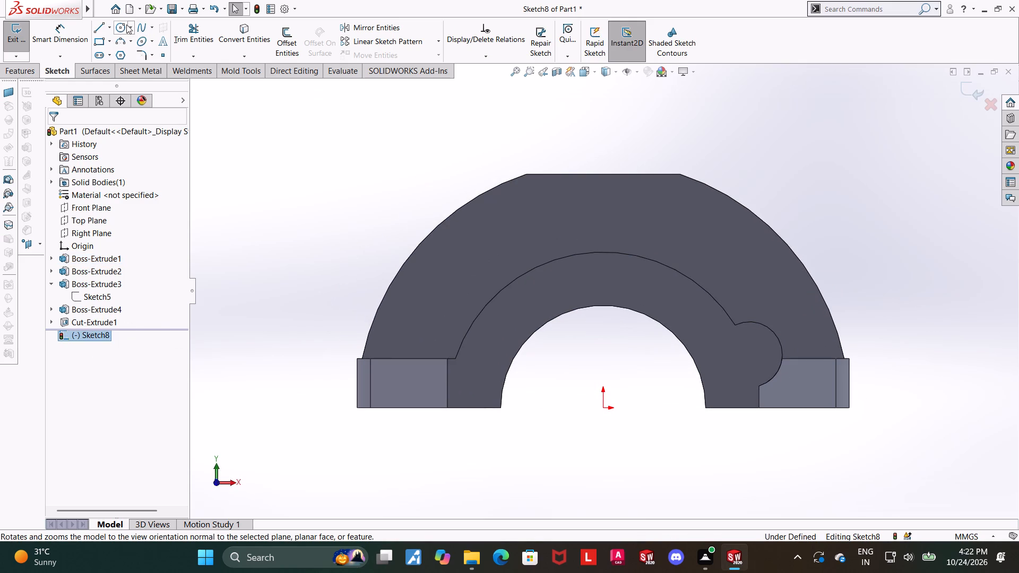
{"action": "left_click", "coordinate": [124, 27]}
{"action": "left_click", "coordinate": [753, 353]}
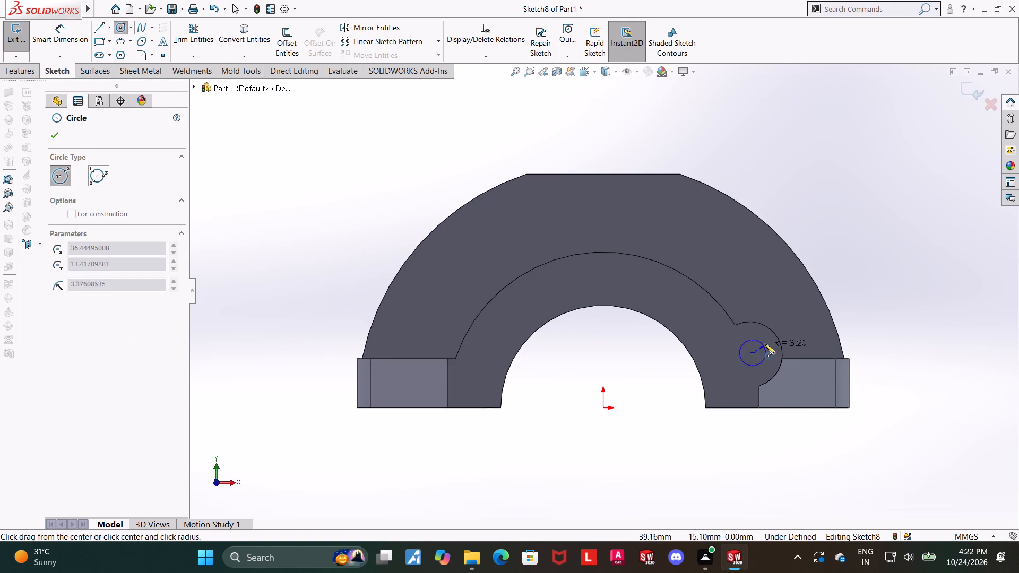
{"action": "left_click", "coordinate": [765, 342]}
{"action": "key", "text": "Escape"}
Dimension the small circle's diameter at 6 mm.
{"action": "left_click", "coordinate": [59, 37]}
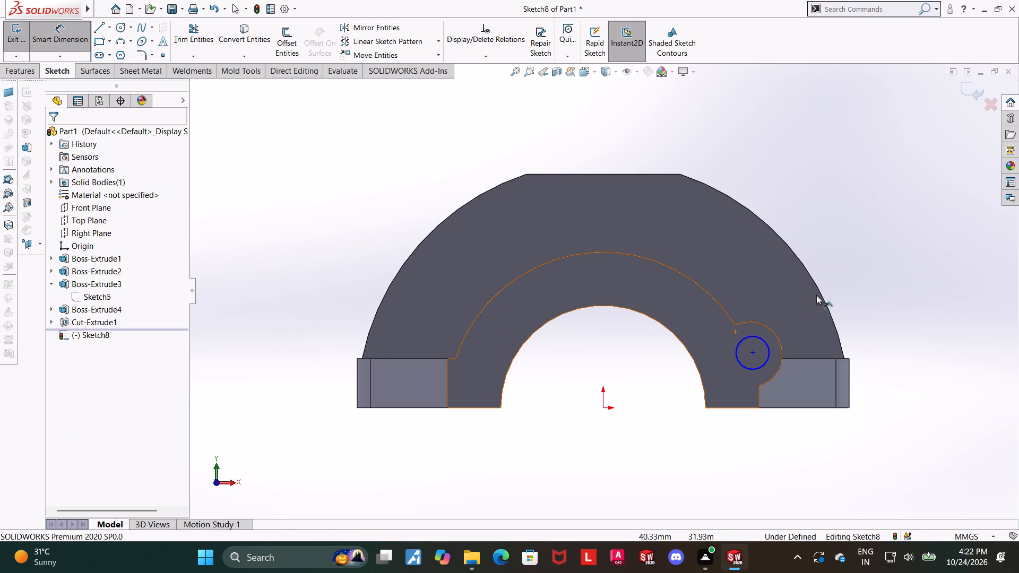
{"action": "left_click", "coordinate": [753, 340]}
{"action": "left_click", "coordinate": [755, 335]}
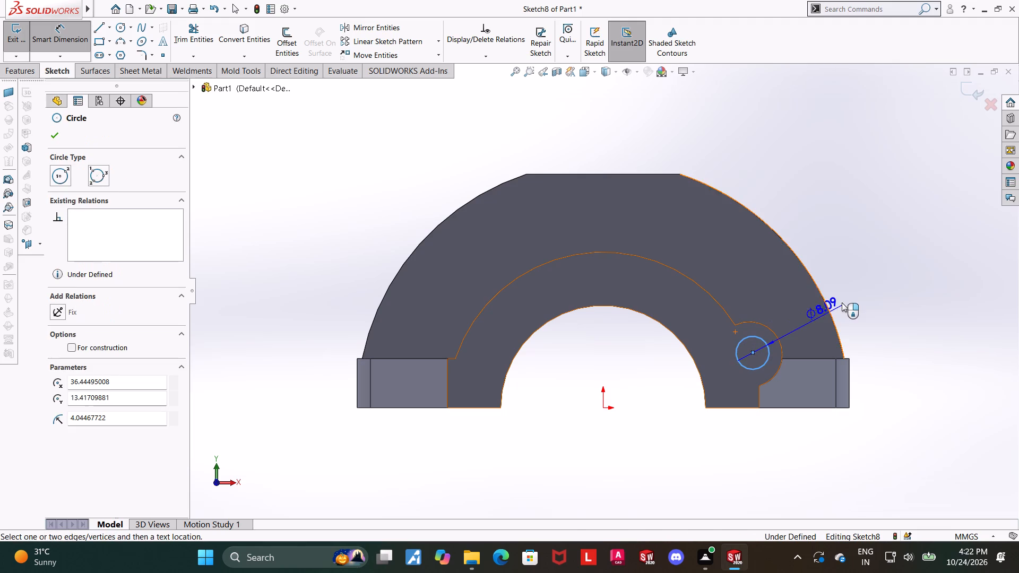
{"action": "left_click", "coordinate": [848, 299]}
{"action": "key", "text": "6"}
{"action": "key", "text": "Return"}
{"action": "key", "text": "Escape"}
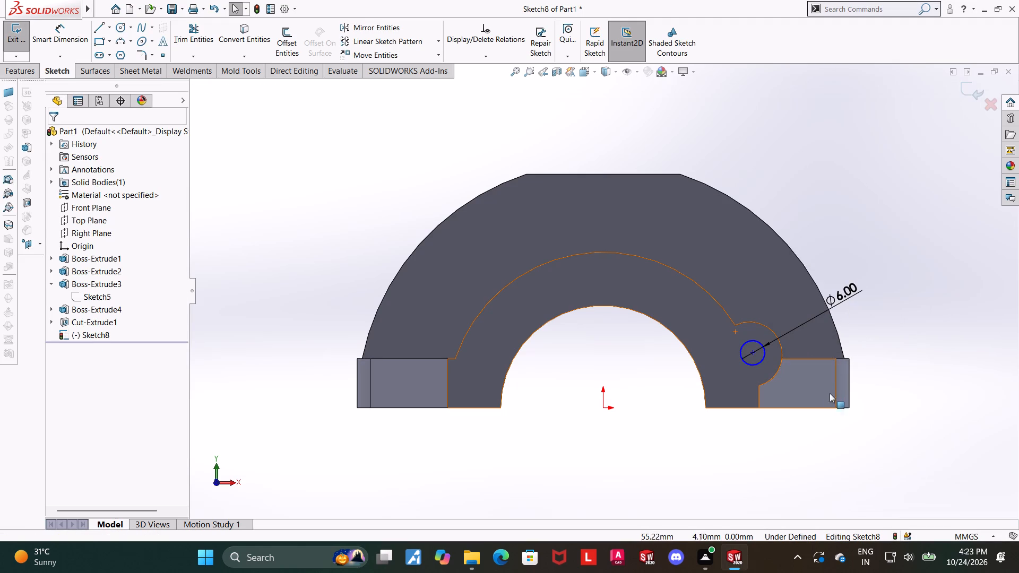
{"action": "left_click", "coordinate": [821, 467]}
Make the 6 mm circle concentric with the small boss's rounded edge and close the sketch.
{"action": "left_click", "coordinate": [763, 323]}
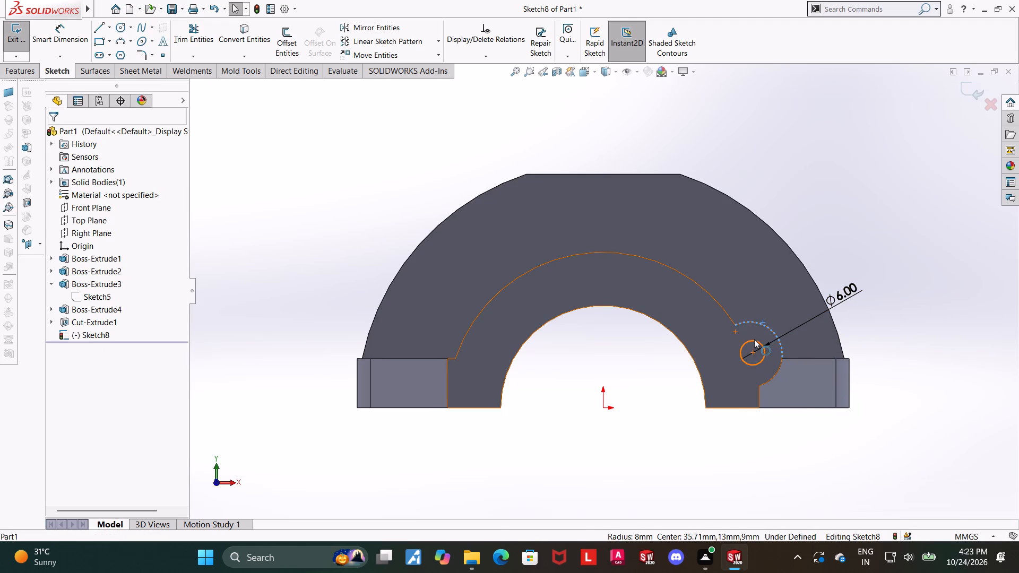
{"action": "left_click", "coordinate": [754, 339], "text": "ctrl"}
{"action": "left_click", "coordinate": [56, 354]}
{"action": "left_click", "coordinate": [583, 454]}
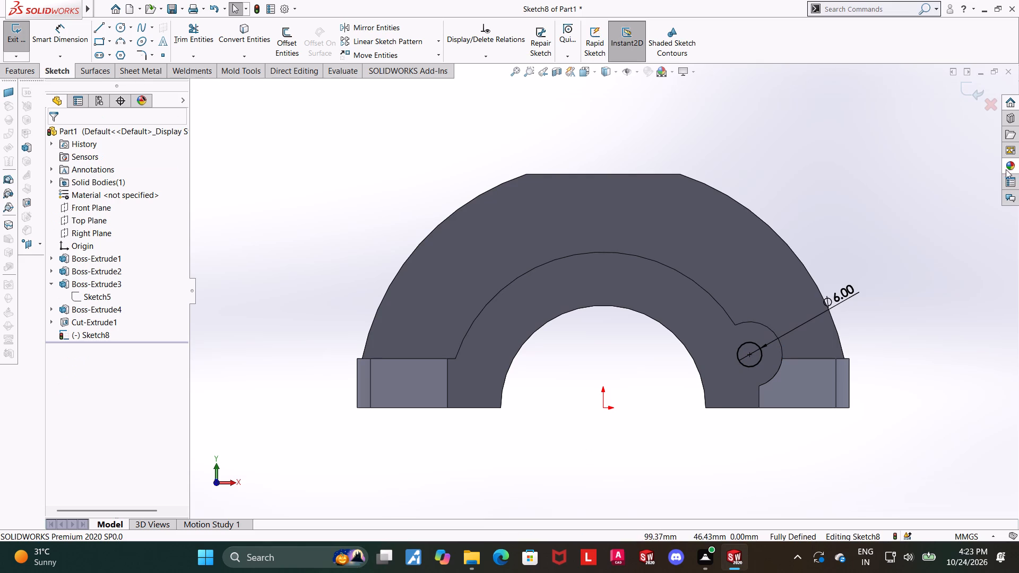
{"action": "left_click", "coordinate": [963, 85]}
Cut-extrude the 6 mm circle Through All to make a hole through the small cylindrical boss.
{"action": "scroll", "coordinate": [832, 150], "scroll_direction": "up", "scroll_amount": 1}
{"action": "middle_click_drag", "start_coordinate": [800, 273], "coordinate": [814, 294]}
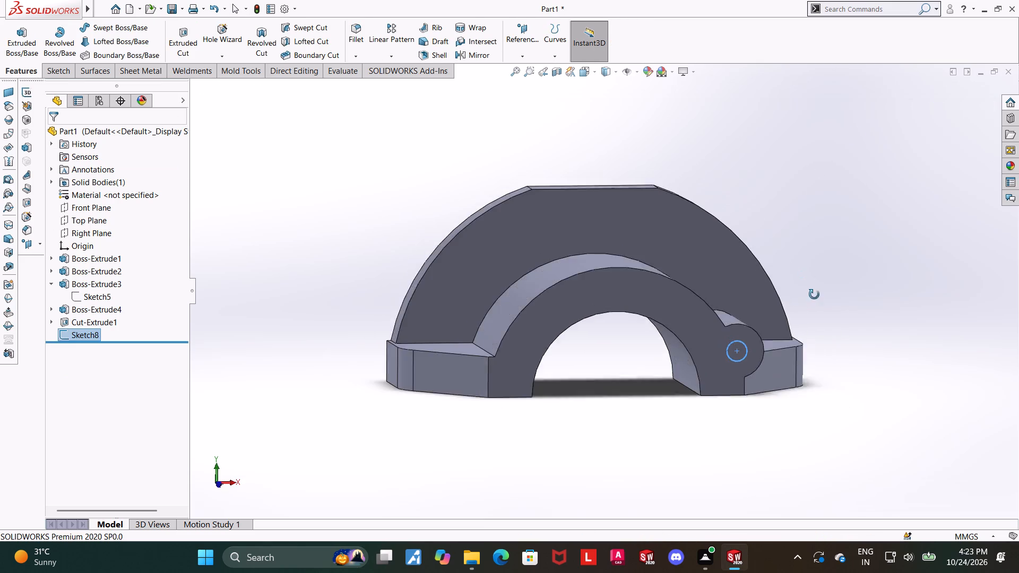
{"action": "middle_click_drag", "start_coordinate": [814, 294], "coordinate": [826, 325]}
{"action": "scroll", "coordinate": [815, 315], "scroll_direction": "down", "scroll_amount": 1}
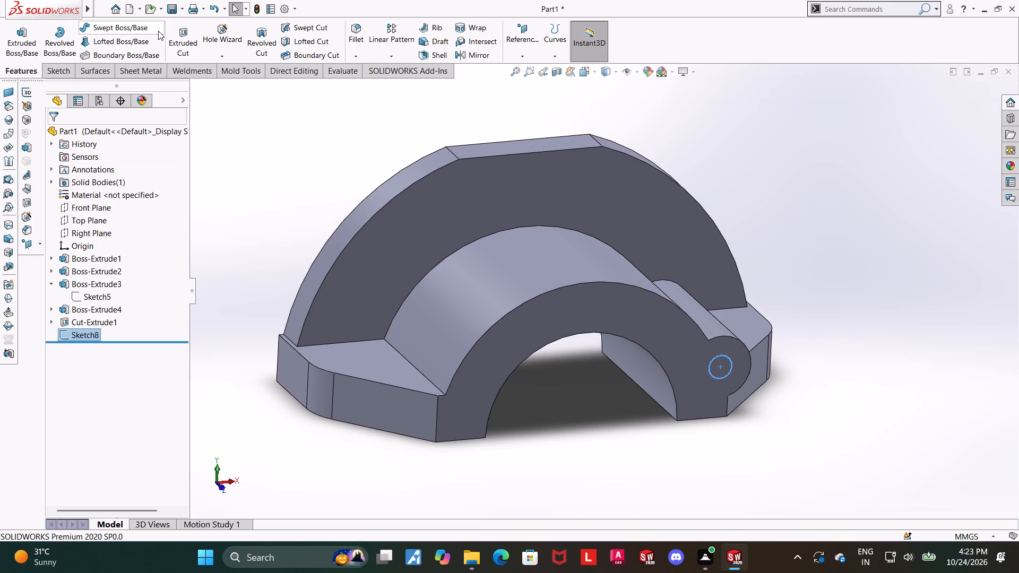
{"action": "left_click", "coordinate": [180, 32]}
{"action": "left_click", "coordinate": [98, 211]}
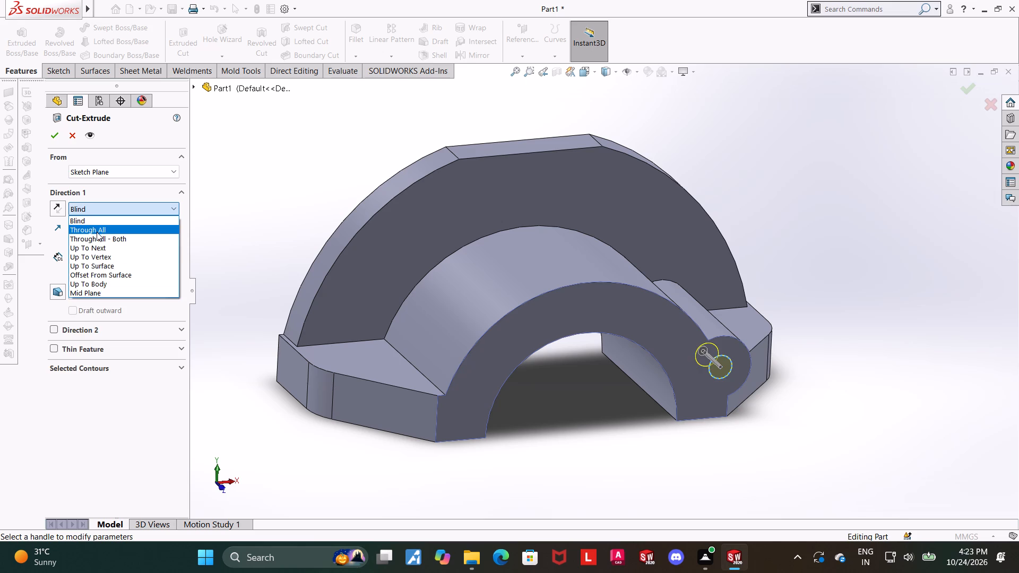
{"action": "left_click", "coordinate": [97, 232]}
{"action": "left_click", "coordinate": [58, 137]}
{"action": "left_click", "coordinate": [886, 250]}
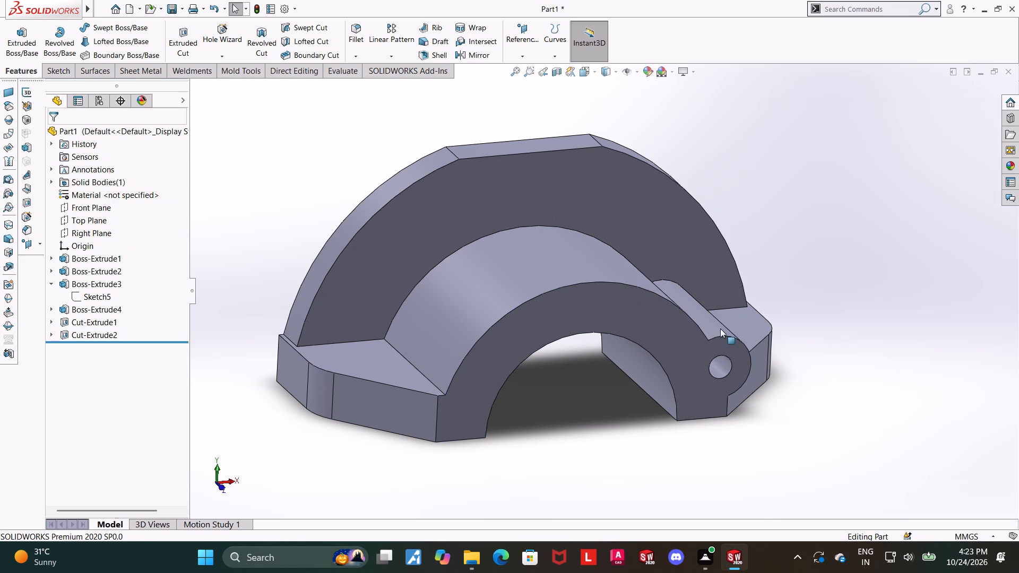
Measure the curved face of the small cylindrical boss around the new hole.
{"action": "middle_click_drag", "start_coordinate": [720, 328], "coordinate": [695, 309]}
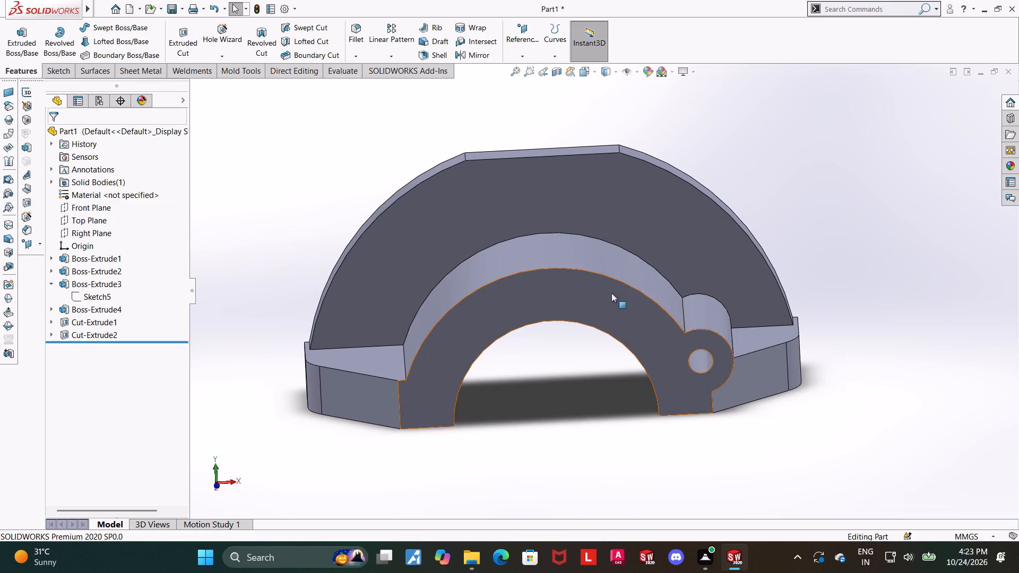
{"action": "middle_click_drag", "start_coordinate": [810, 384], "coordinate": [796, 389]}
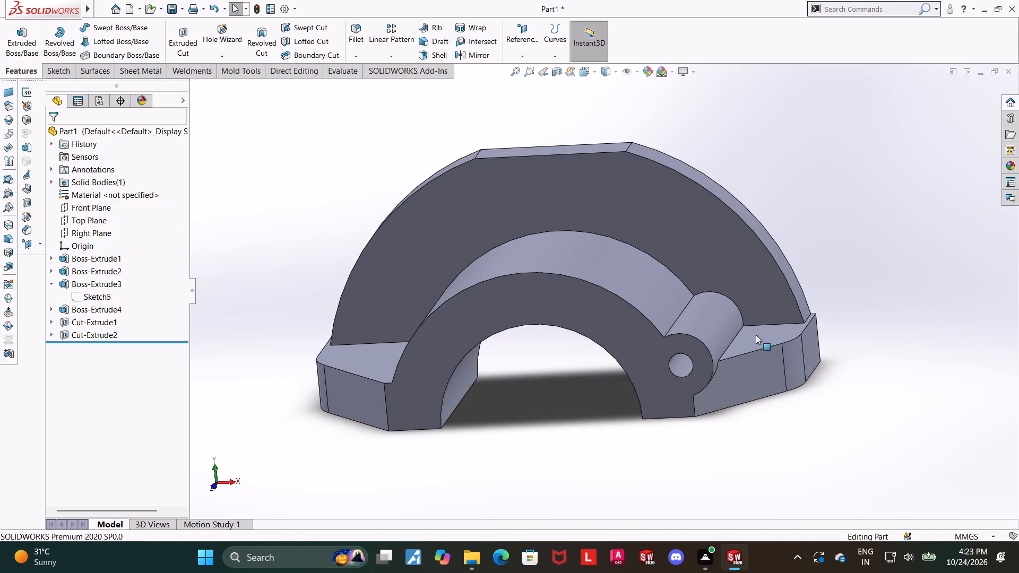
{"action": "left_click", "coordinate": [356, 70]}
{"action": "left_click", "coordinate": [108, 43]}
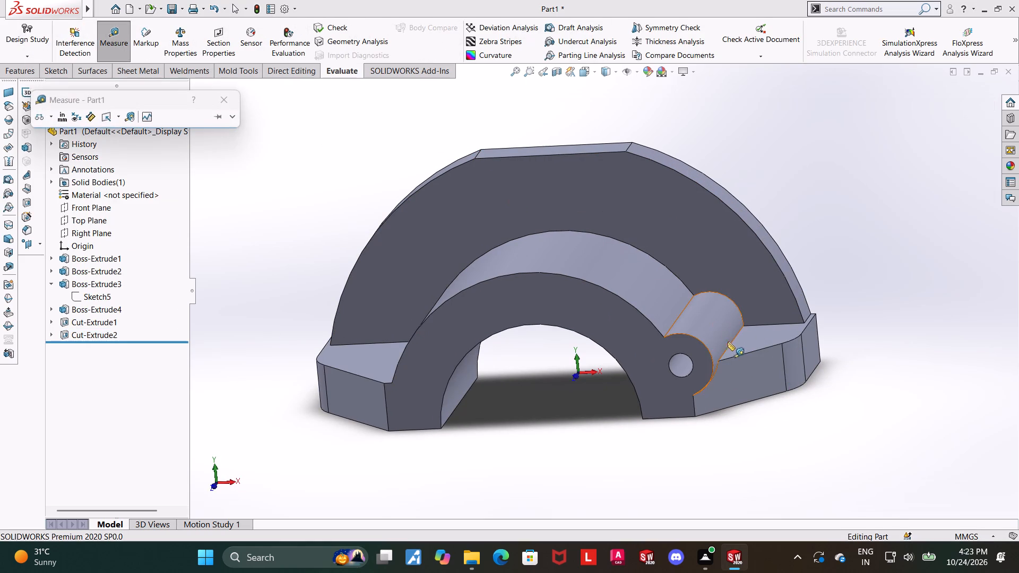
{"action": "left_click", "coordinate": [726, 334]}
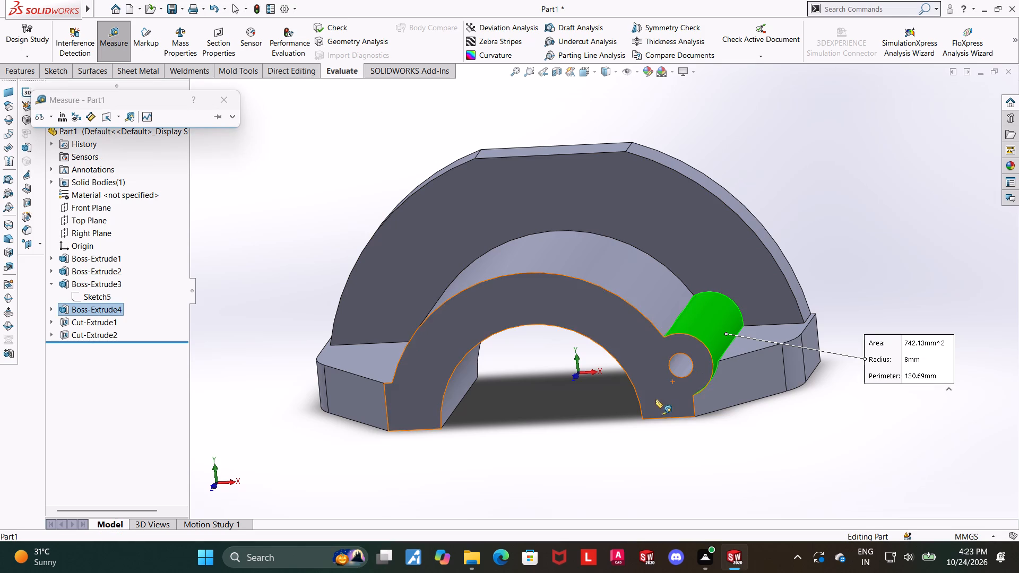
{"action": "key", "text": "Escape"}
Review the dimensions in the profile sketch of the small cylindrical boss.
{"action": "scroll", "coordinate": [587, 403], "scroll_direction": "up", "scroll_amount": 1}
{"action": "middle_click_drag", "start_coordinate": [695, 372], "coordinate": [721, 319]}
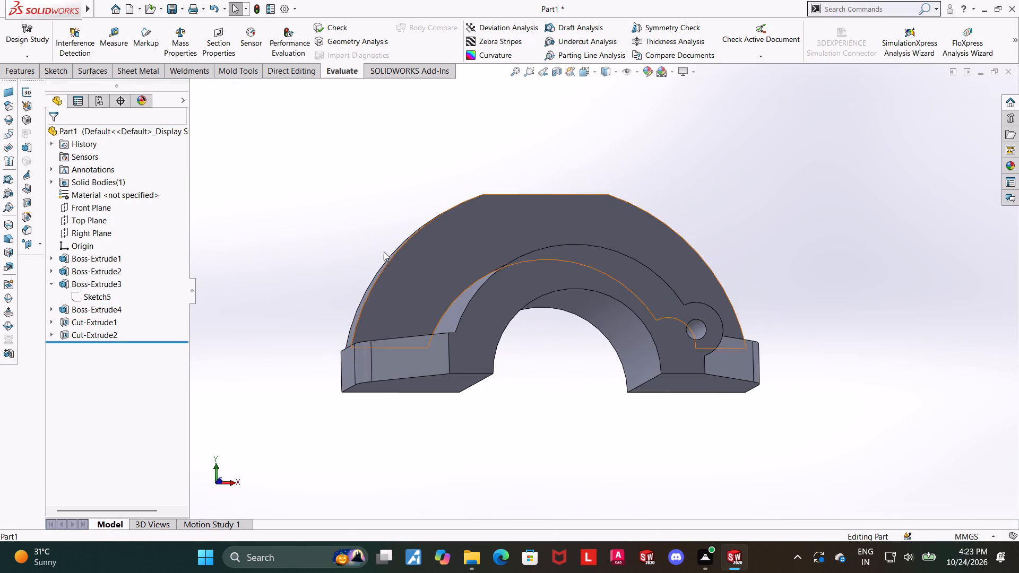
{"action": "left_click", "coordinate": [55, 304]}
{"action": "left_click", "coordinate": [80, 319]}
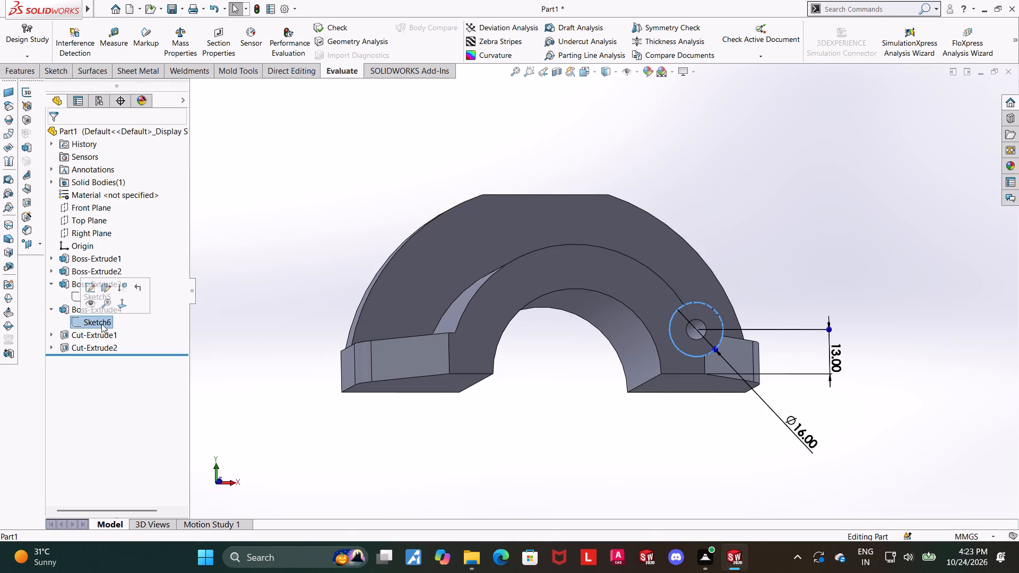
{"action": "middle_click_drag", "start_coordinate": [530, 374], "coordinate": [514, 406]}
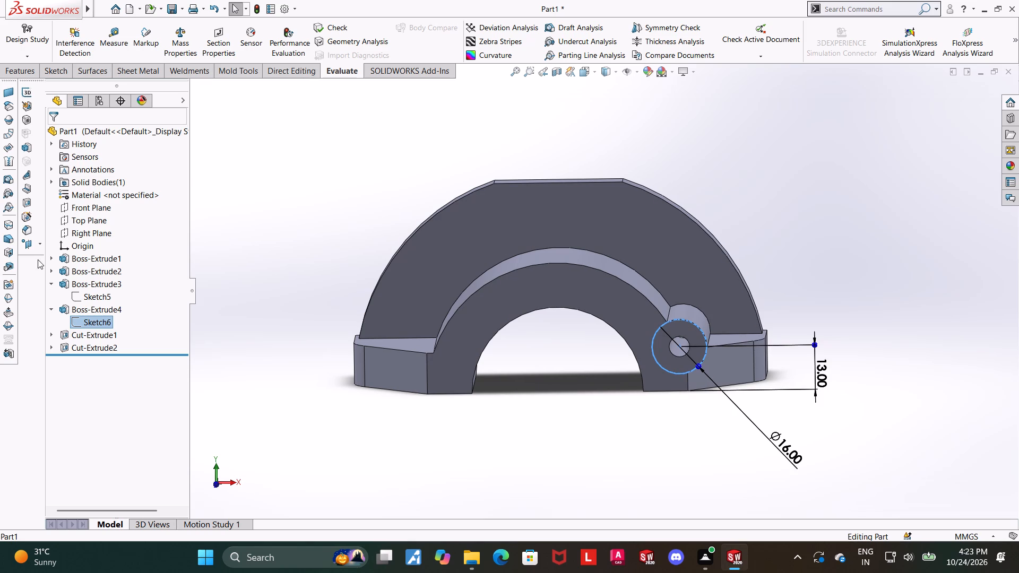
{"action": "left_click", "coordinate": [55, 312]}
{"action": "left_click", "coordinate": [372, 426]}
Examine the whole part in isometric view and from several other angles.
{"action": "scroll", "coordinate": [441, 423], "scroll_direction": "up", "scroll_amount": 1}
{"action": "middle_click_drag", "start_coordinate": [448, 422], "coordinate": [480, 438]}
{"action": "scroll", "coordinate": [477, 430], "scroll_direction": "up", "scroll_amount": 2}
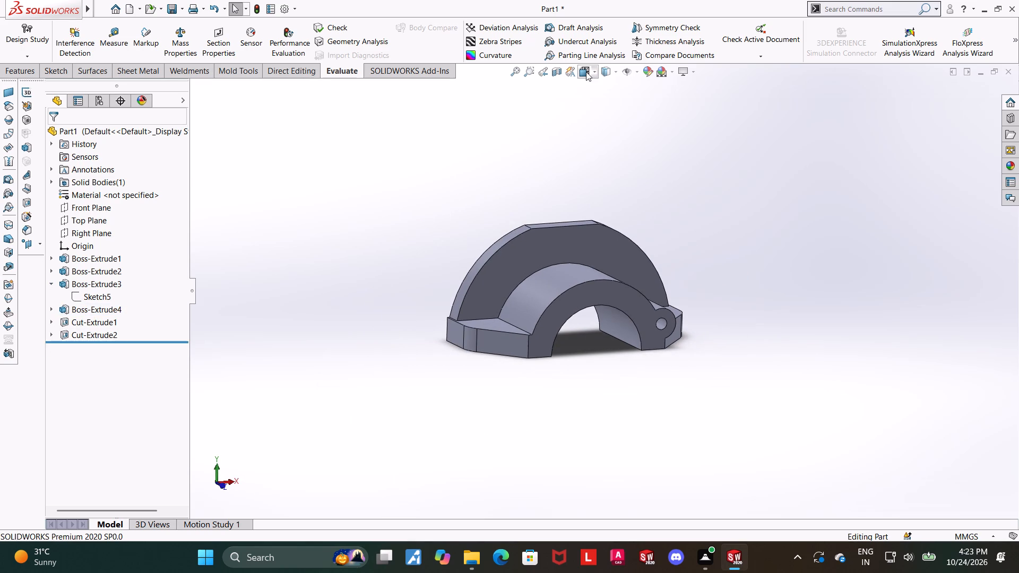
{"action": "left_click", "coordinate": [586, 72]}
{"action": "left_click", "coordinate": [445, 286]}
{"action": "scroll", "coordinate": [630, 336], "scroll_direction": "down", "scroll_amount": 1}
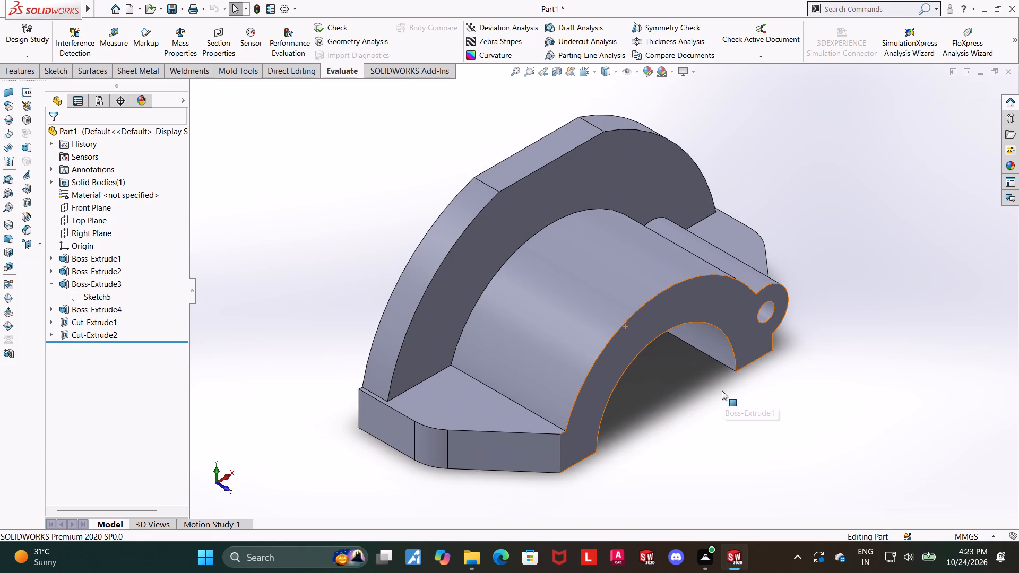
{"action": "left_click", "coordinate": [694, 411]}
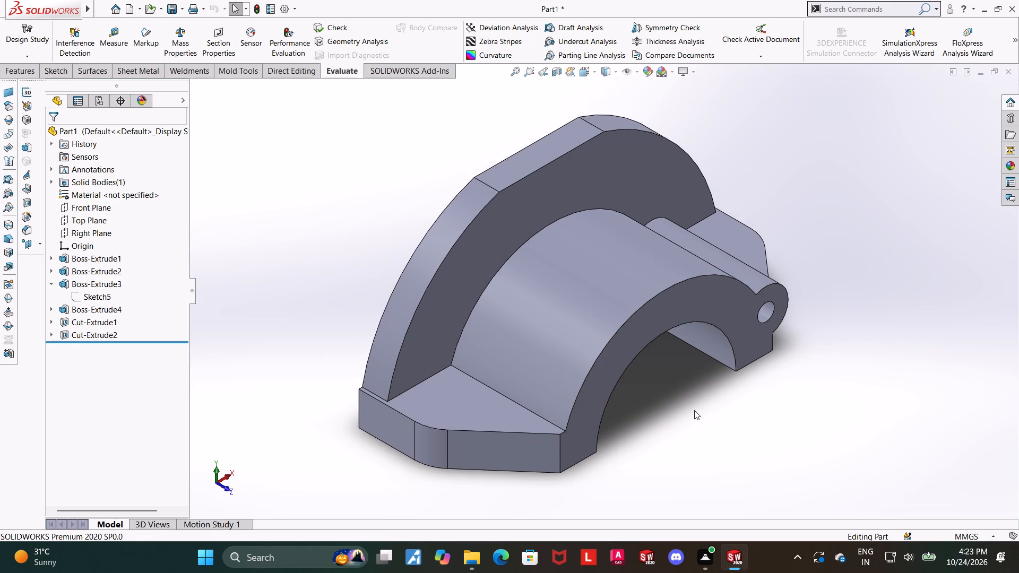
{"action": "middle_click_drag", "start_coordinate": [693, 410], "coordinate": [687, 399]}
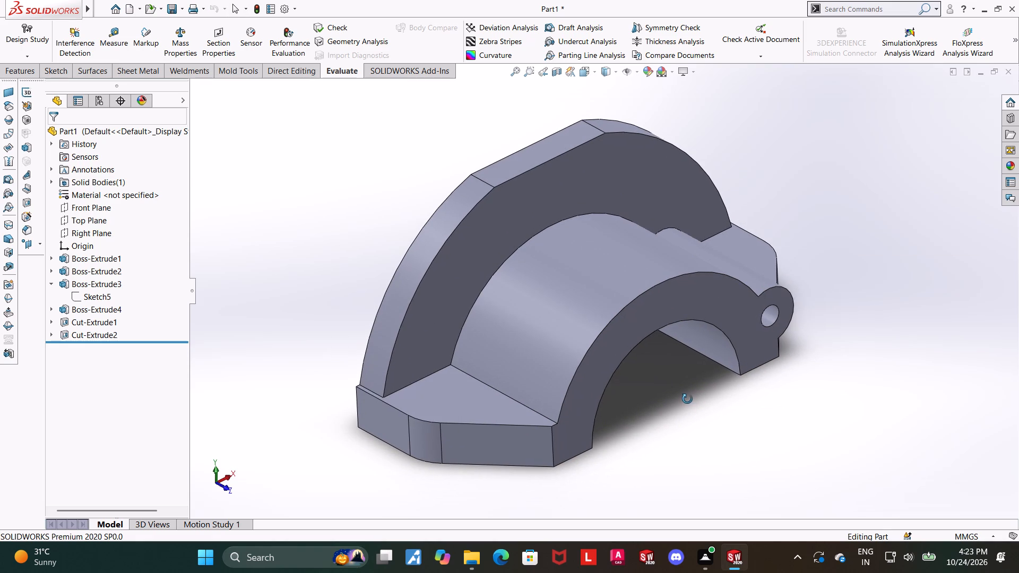
{"action": "middle_click_drag", "start_coordinate": [687, 399], "coordinate": [686, 384]}
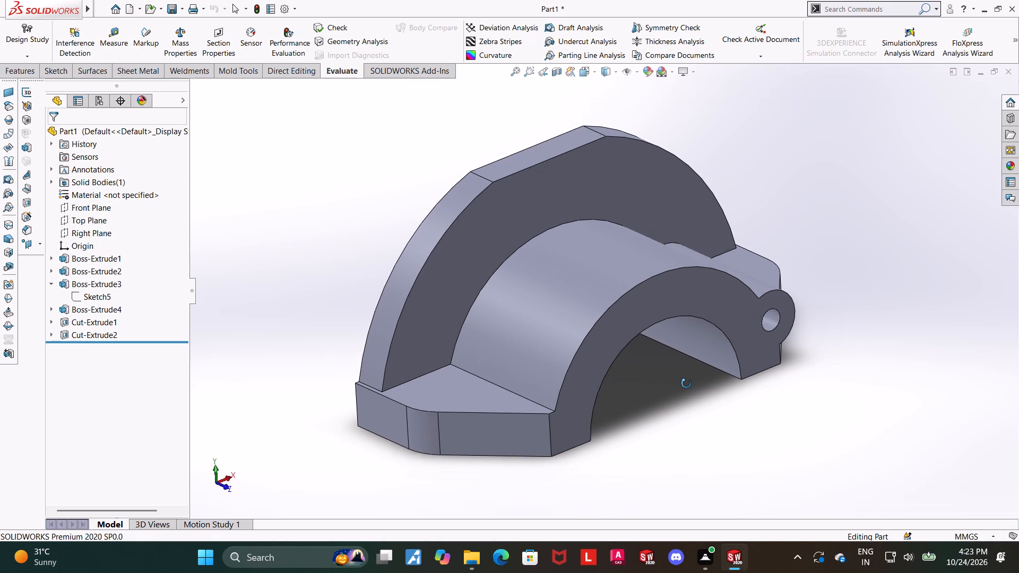
{"action": "middle_click_drag", "start_coordinate": [686, 384], "coordinate": [677, 377]}
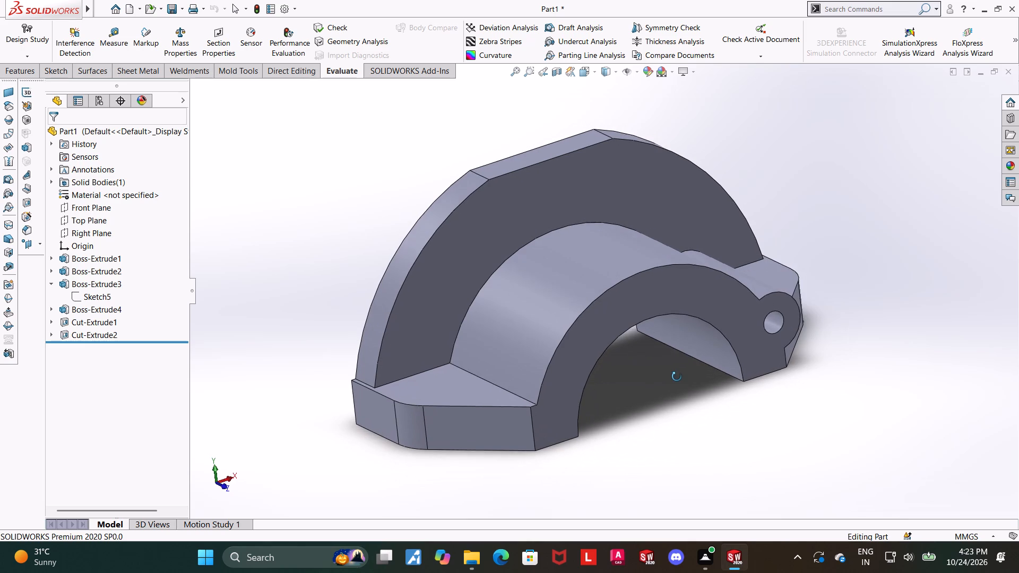
{"action": "middle_click_drag", "start_coordinate": [677, 377], "coordinate": [676, 388]}
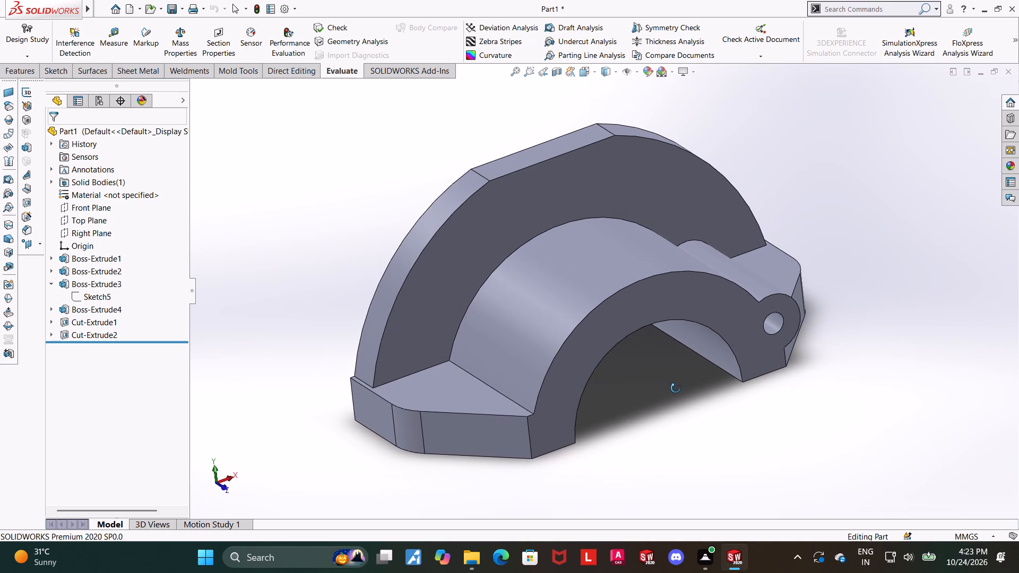
{"action": "middle_click_drag", "start_coordinate": [676, 388], "coordinate": [682, 370]}
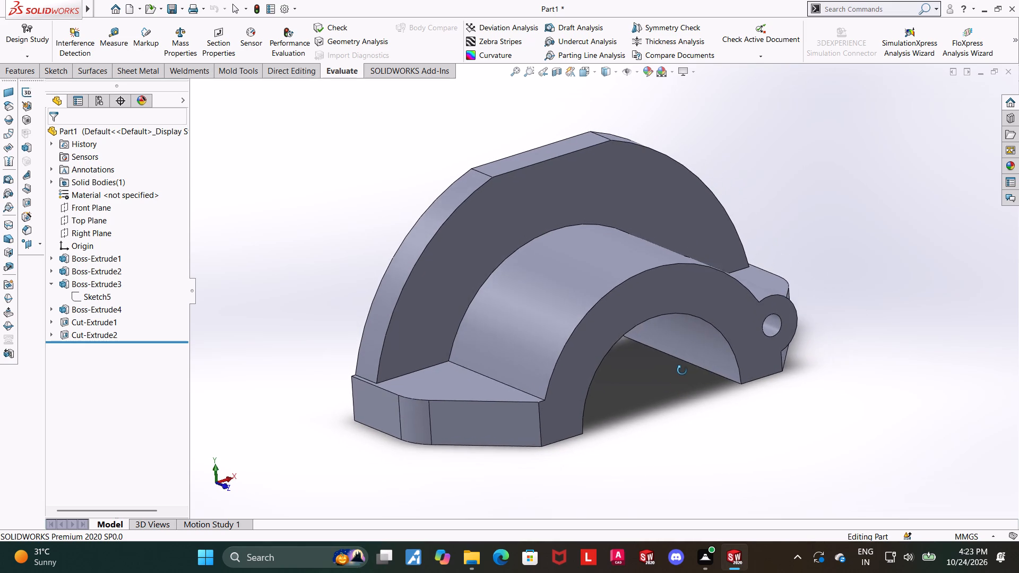
{"action": "middle_click_drag", "start_coordinate": [682, 370], "coordinate": [627, 396]}
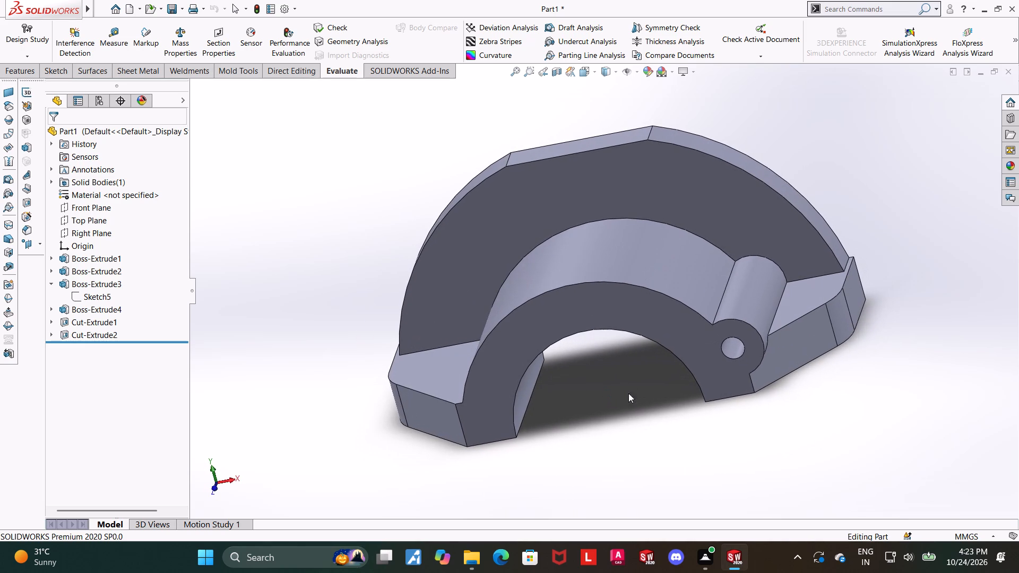
Sketch two horizontally aligned circles about 9 mm in diameter on the base plate's top face, one on each side flange.
{"action": "middle_click_drag", "start_coordinate": [637, 370], "coordinate": [643, 424]}
{"action": "left_click", "coordinate": [439, 355]}
{"action": "left_click", "coordinate": [482, 328]}
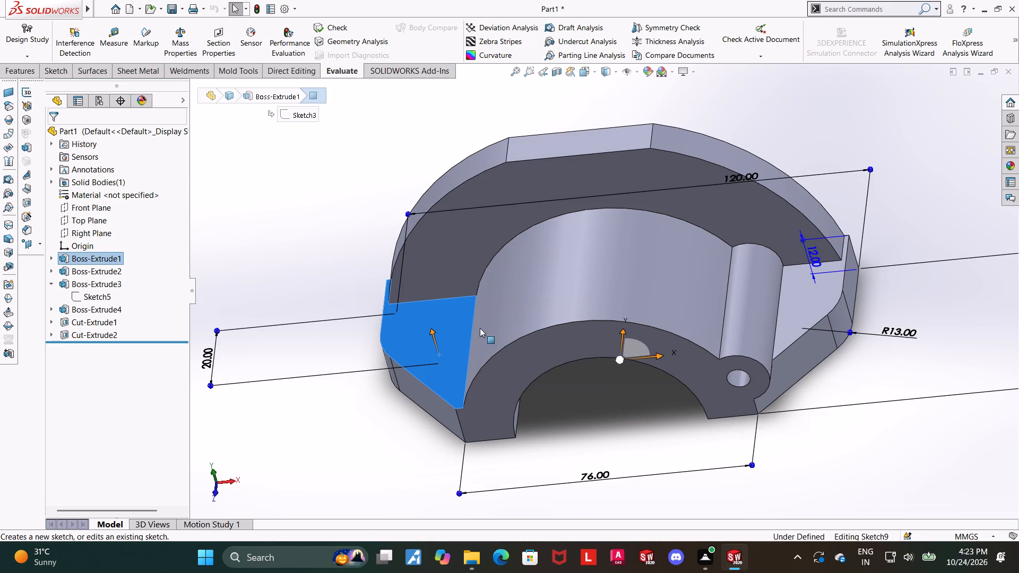
{"action": "left_click", "coordinate": [81, 353]}
{"action": "left_click", "coordinate": [114, 340]}
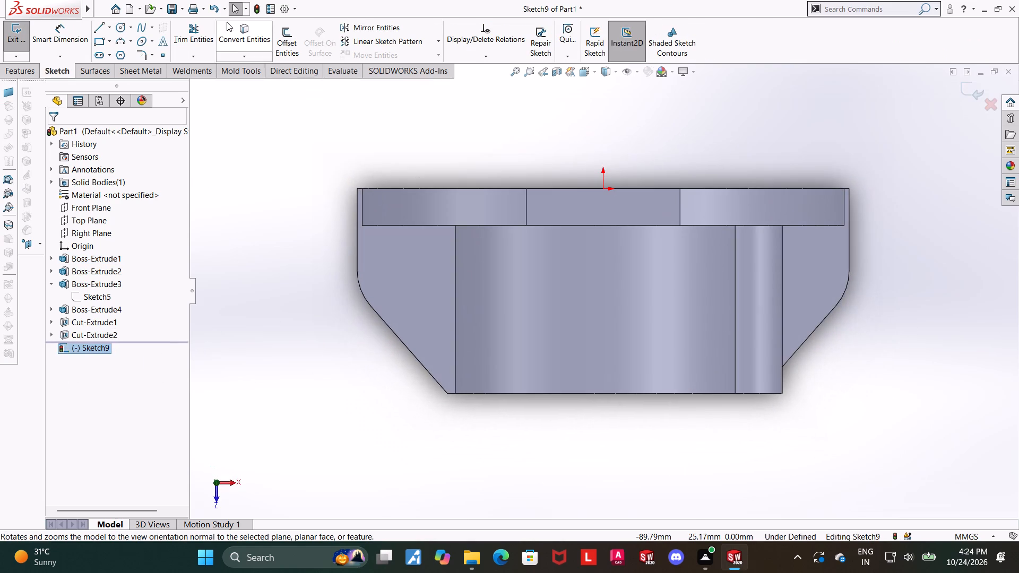
{"action": "left_click", "coordinate": [120, 31]}
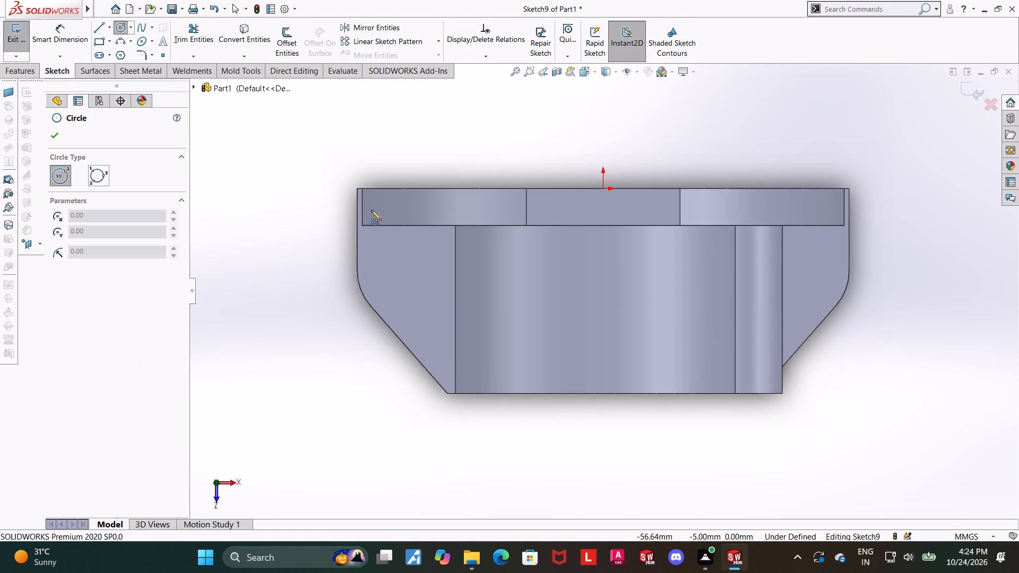
{"action": "left_click", "coordinate": [410, 283]}
{"action": "left_click", "coordinate": [426, 273]}
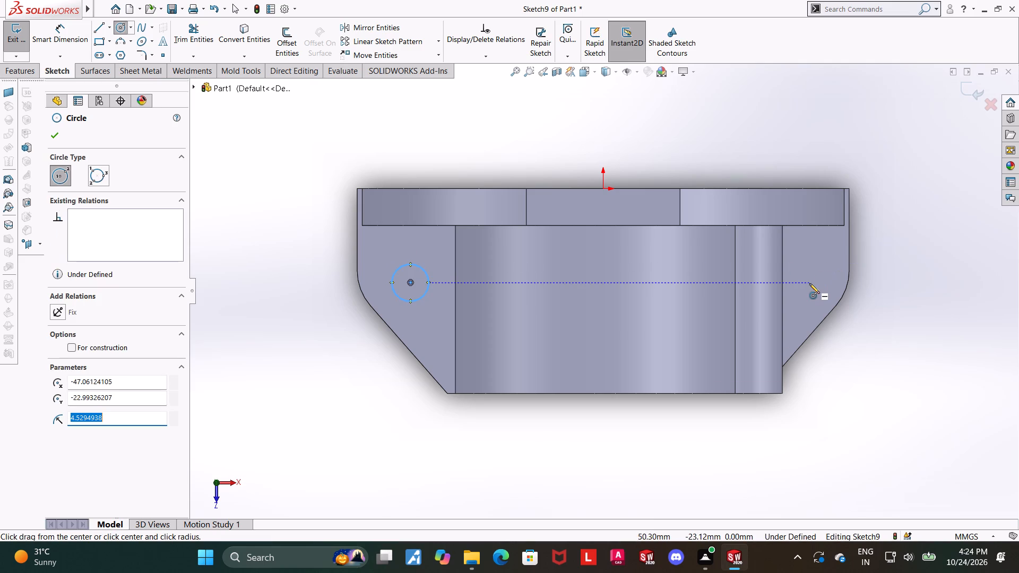
{"action": "left_click", "coordinate": [809, 283]}
{"action": "left_click", "coordinate": [825, 273]}
{"action": "key", "text": "Escape"}
{"action": "key", "text": "Escape"}
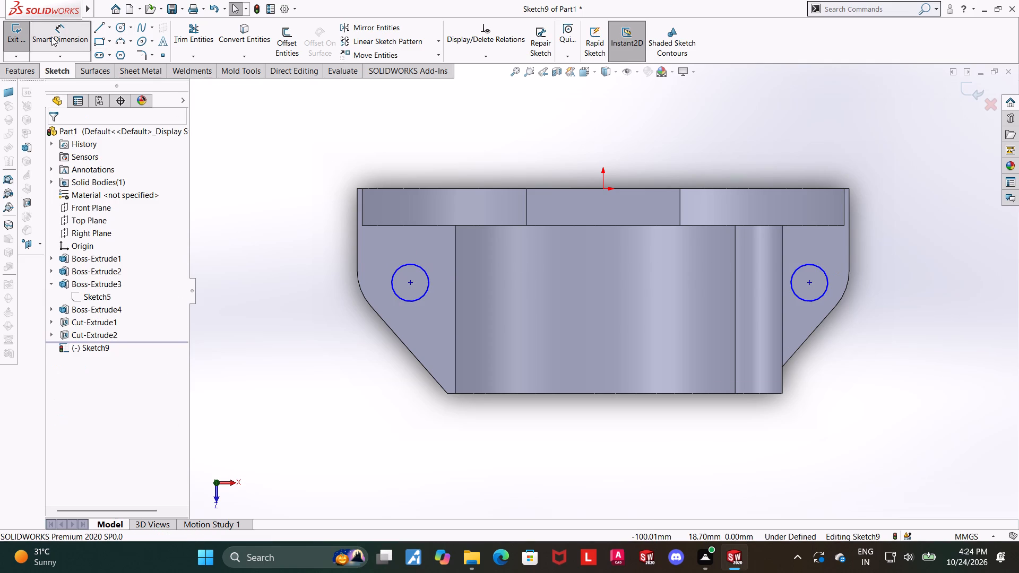
Dimension the diameter of the circle on the small-boss side at 9 mm.
{"action": "left_click", "coordinate": [51, 37]}
{"action": "scroll", "coordinate": [877, 314], "scroll_direction": "up", "scroll_amount": 1}
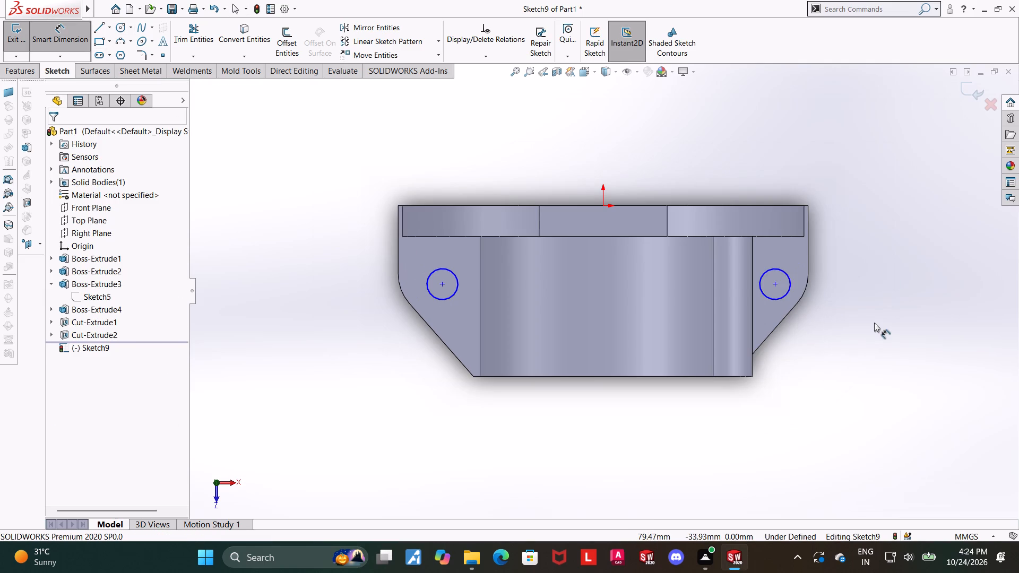
{"action": "left_click", "coordinate": [790, 292]}
{"action": "left_click", "coordinate": [827, 339]}
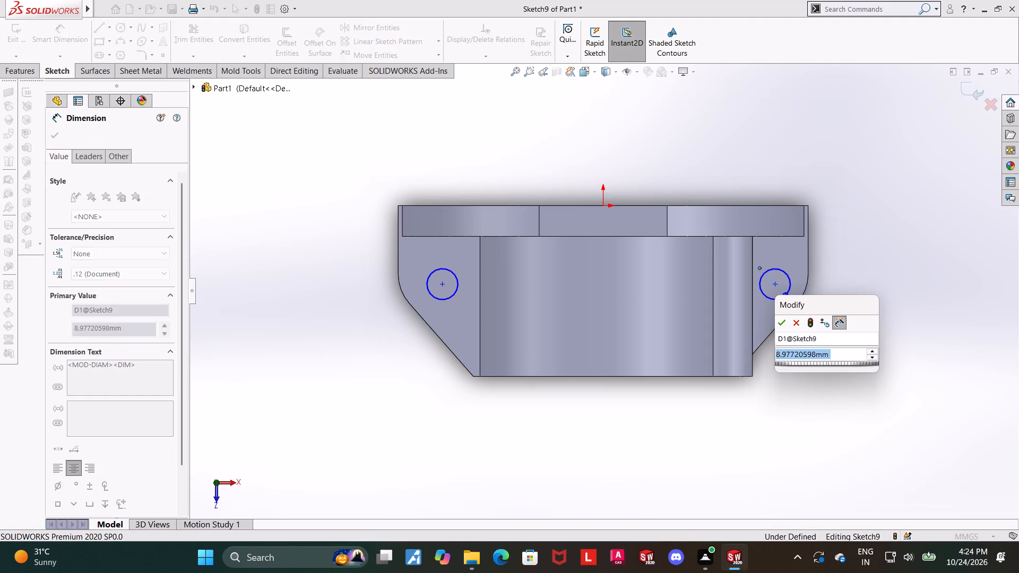
{"action": "key", "text": "9"}
{"action": "key", "text": "Return"}
{"action": "key", "text": "Escape"}
{"action": "key", "text": "Escape"}
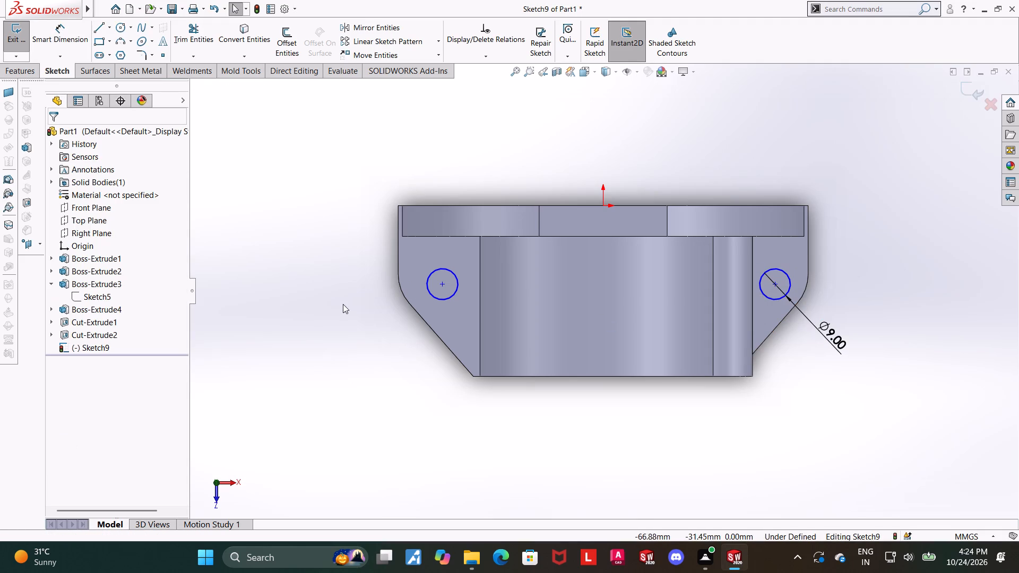
Dimension the horizontal distance between the two circle centres at 94 mm.
{"action": "left_click", "coordinate": [51, 33]}
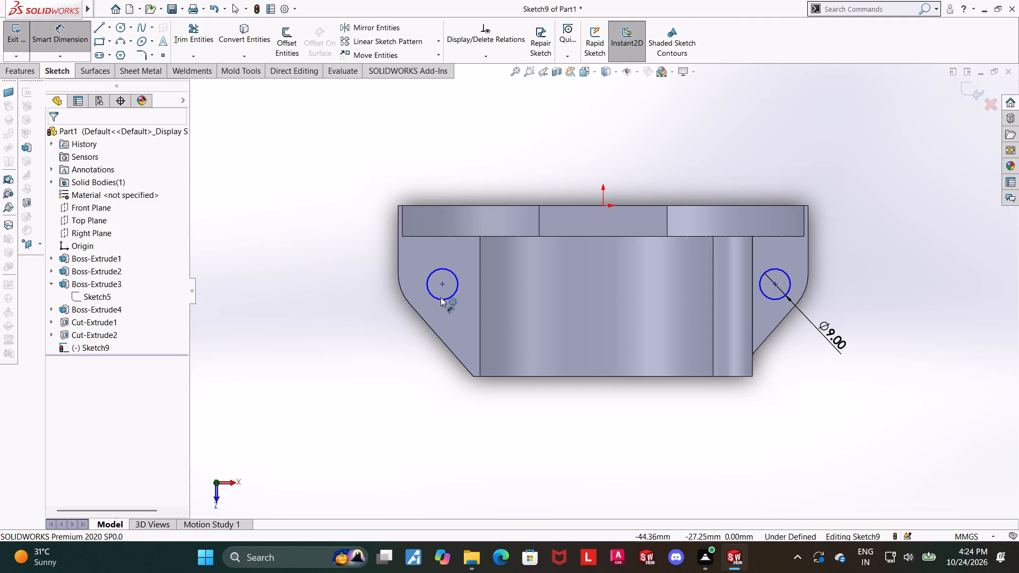
{"action": "left_click", "coordinate": [444, 284]}
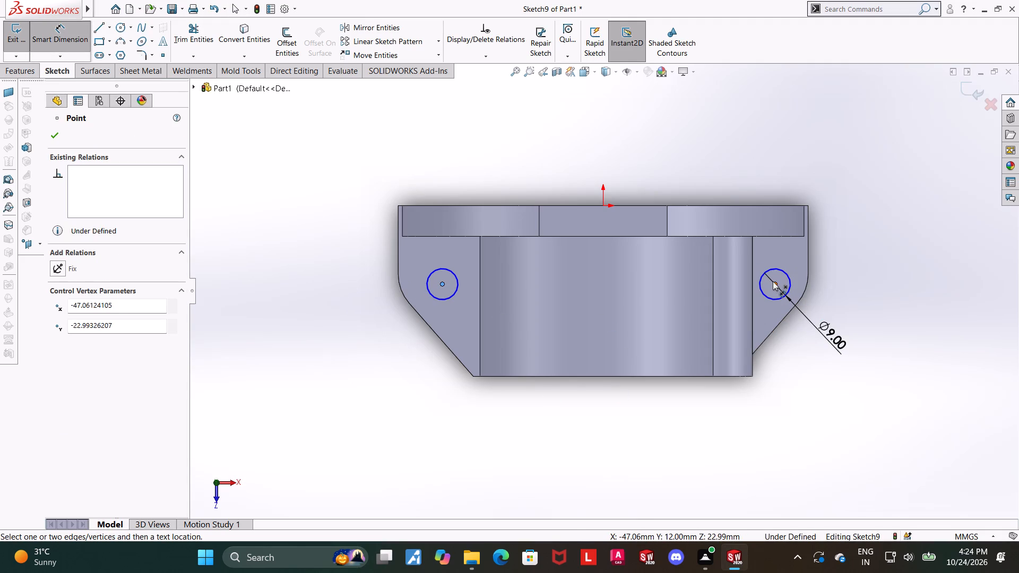
{"action": "left_click", "coordinate": [774, 283]}
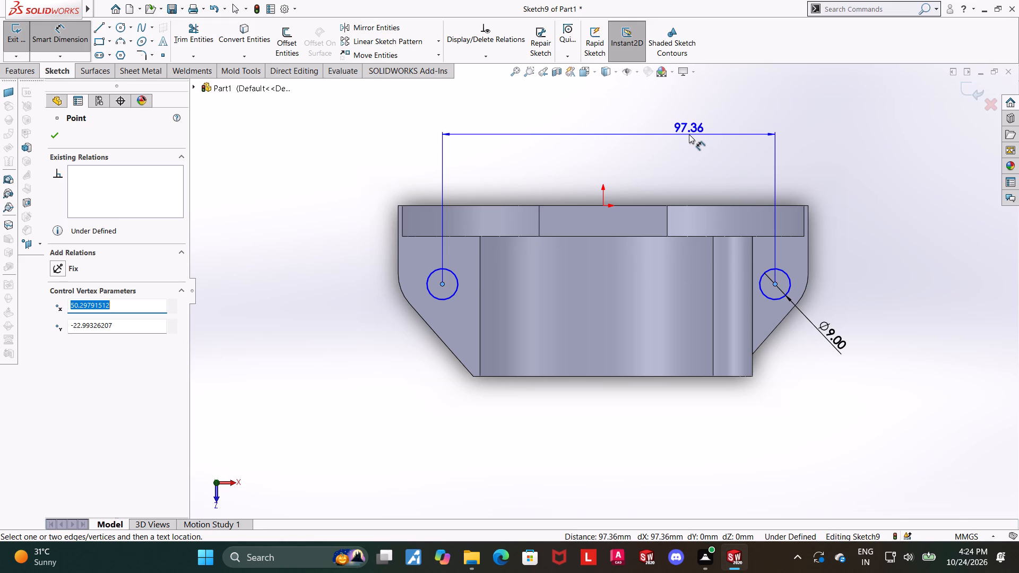
{"action": "left_click", "coordinate": [689, 134]}
{"action": "type", "text": "94"}
{"action": "key", "text": "Return"}
{"action": "key", "text": "Escape"}
{"action": "key", "text": "Escape"}
{"action": "left_click", "coordinate": [895, 214]}
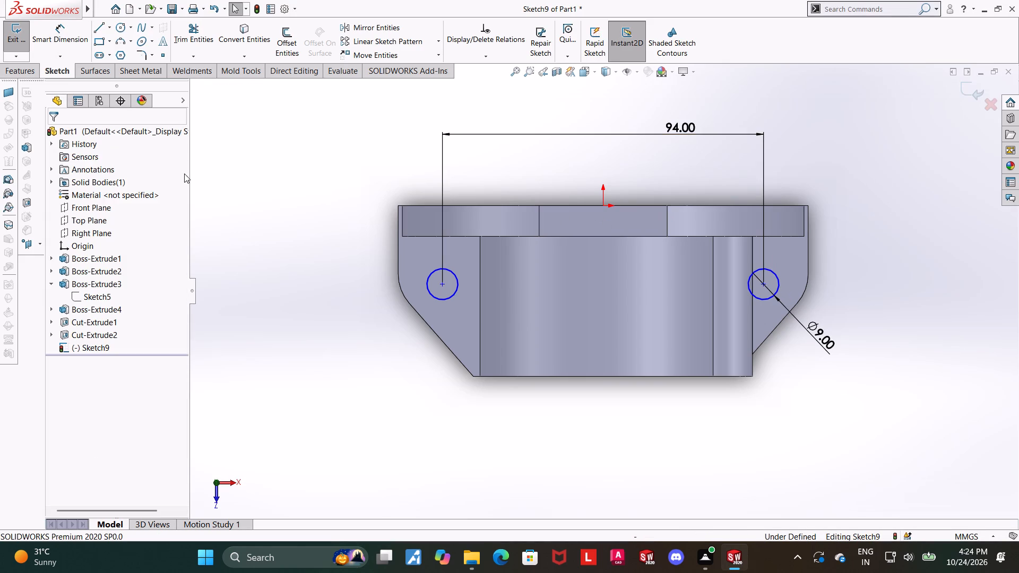
Draw a vertical centerline about 12 mm long from the origin, outward past the plate's rear edge.
{"action": "left_click", "coordinate": [110, 29]}
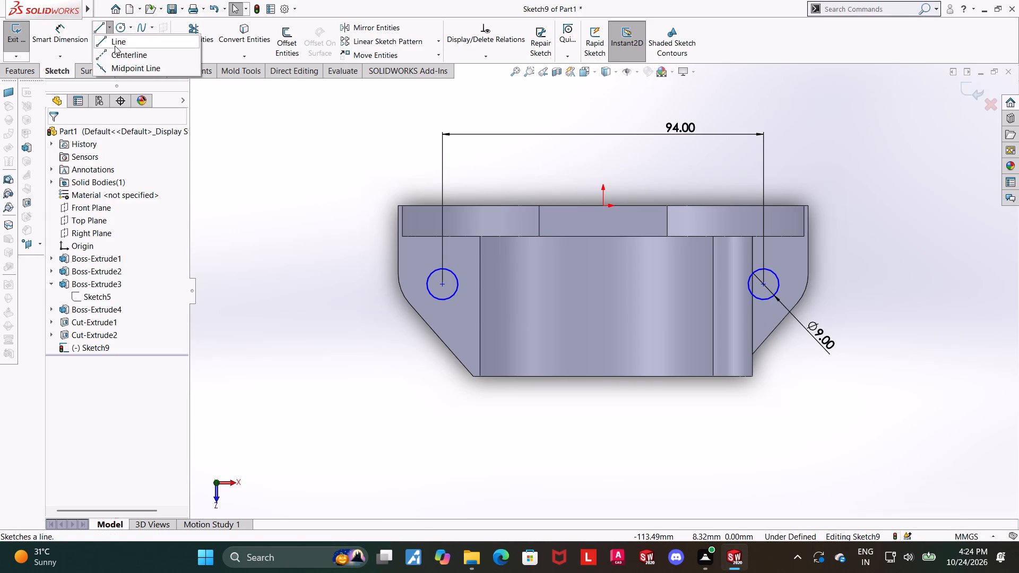
{"action": "left_click", "coordinate": [115, 54]}
{"action": "left_click", "coordinate": [604, 206]}
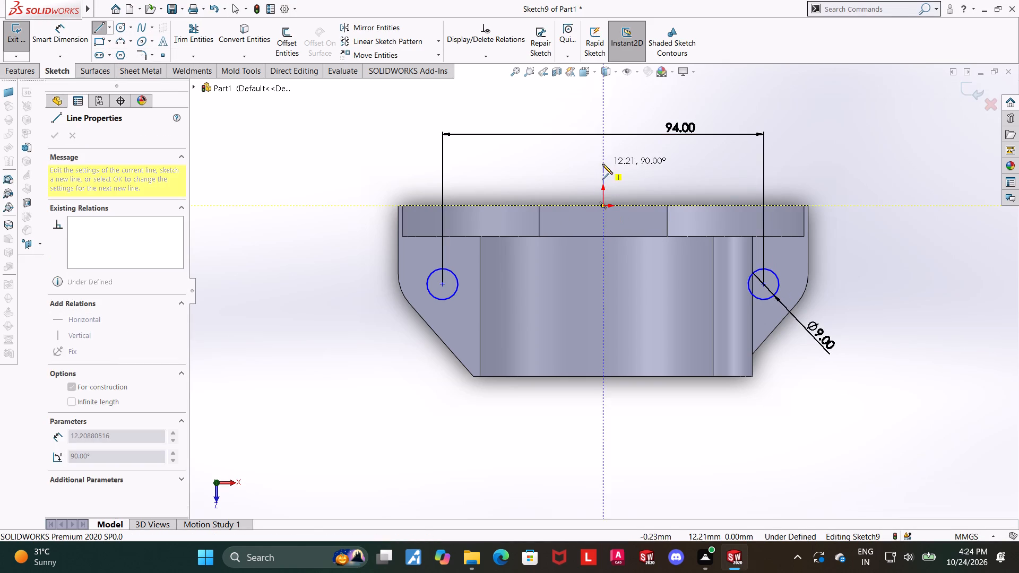
{"action": "left_click", "coordinate": [602, 164]}
{"action": "key", "text": "Escape"}
{"action": "key", "text": "Escape"}
Make the two circle centres symmetric about the vertical centerline.
{"action": "left_click", "coordinate": [444, 282]}
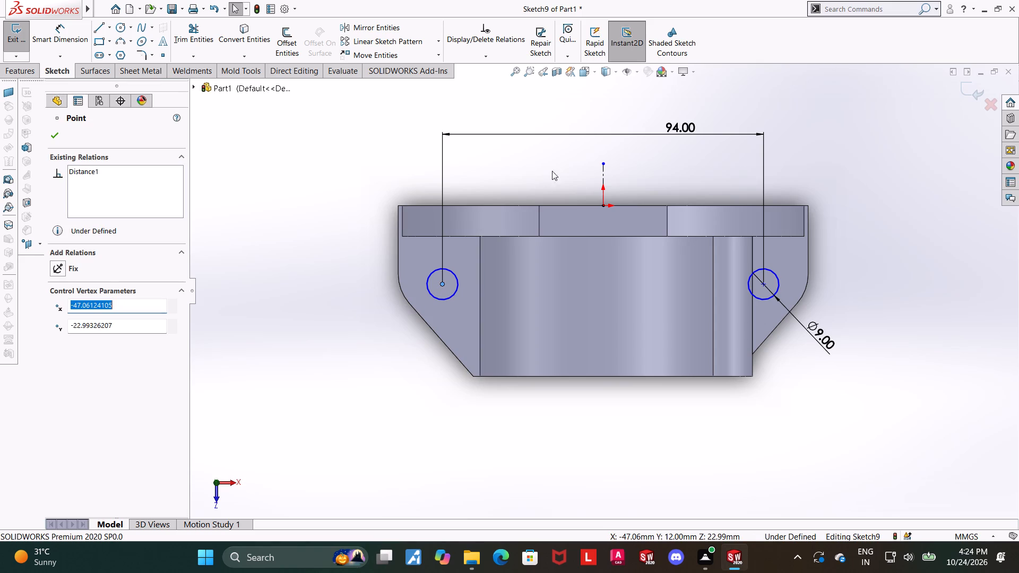
{"action": "left_click", "coordinate": [602, 172], "text": "ctrl"}
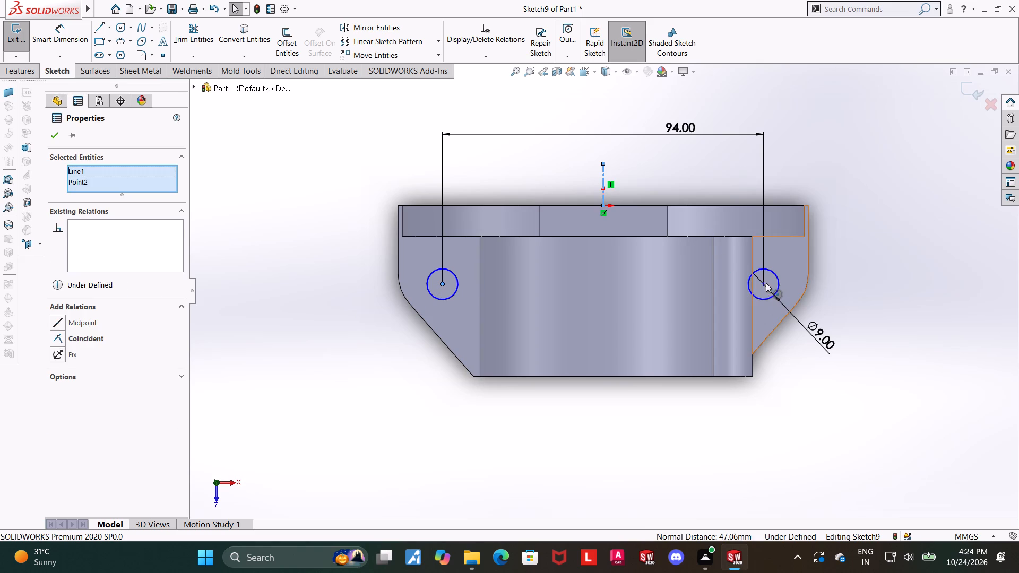
{"action": "left_click", "coordinate": [766, 283], "text": "ctrl"}
{"action": "left_click", "coordinate": [58, 333]}
{"action": "left_click", "coordinate": [871, 190]}
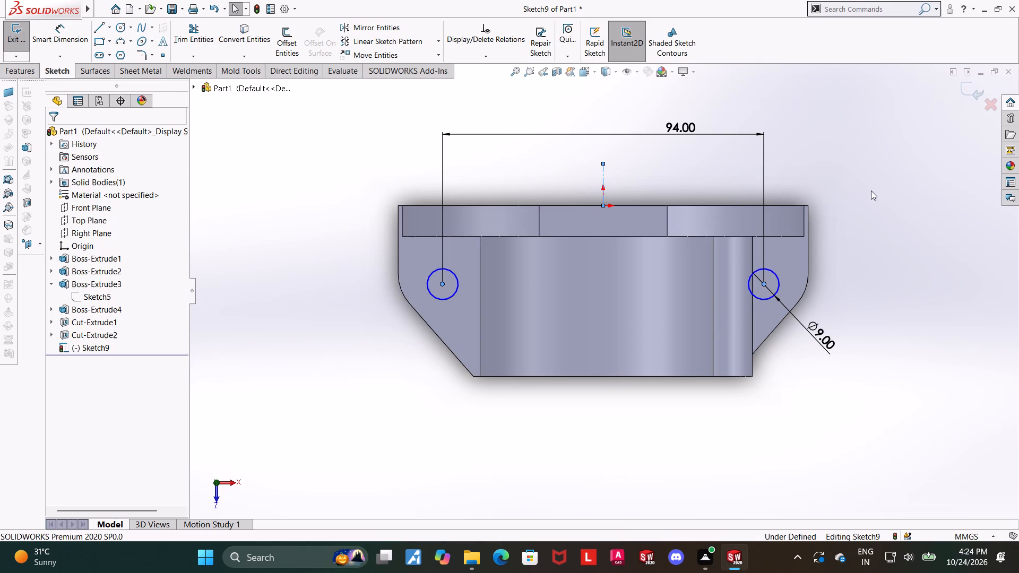
Check the distance from each circle centre to the vertical centerline without placing a dimension.
{"action": "left_click", "coordinate": [80, 29]}
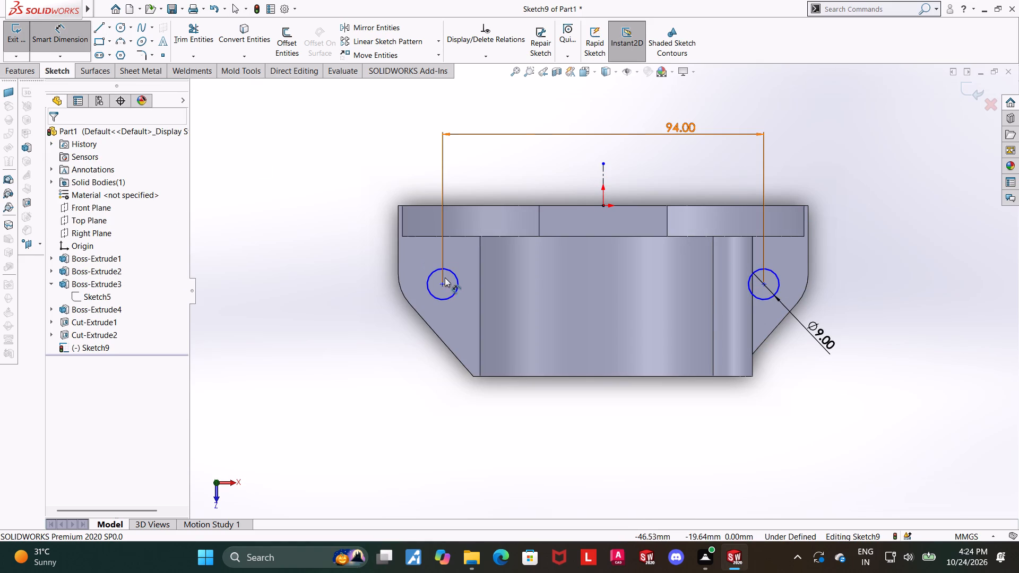
{"action": "left_click", "coordinate": [442, 282]}
{"action": "left_click", "coordinate": [602, 180]}
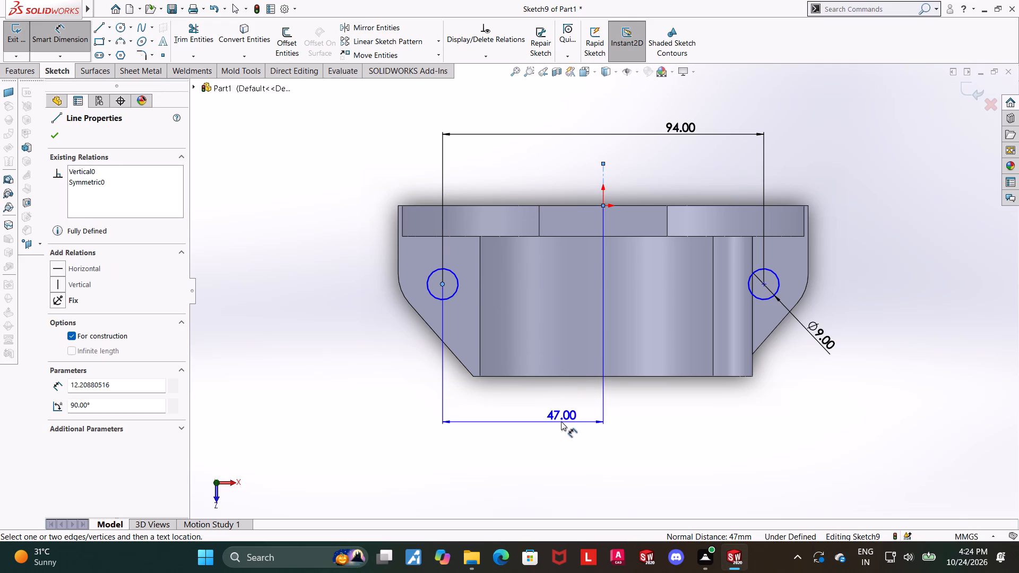
{"action": "key", "text": "Escape"}
{"action": "left_click", "coordinate": [764, 284]}
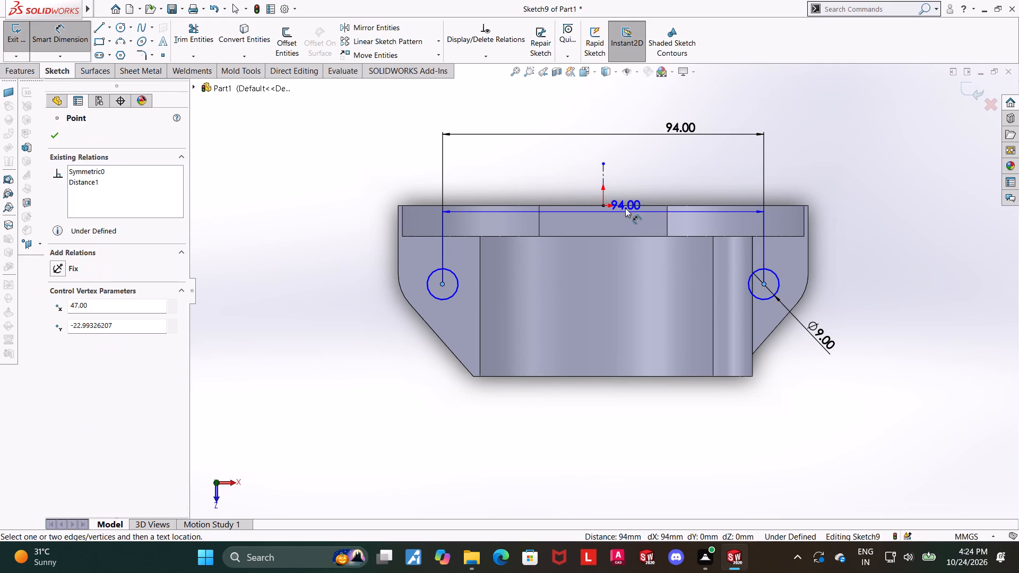
{"action": "left_click", "coordinate": [603, 181]}
{"action": "key", "text": "Escape"}
{"action": "key", "text": "Escape"}
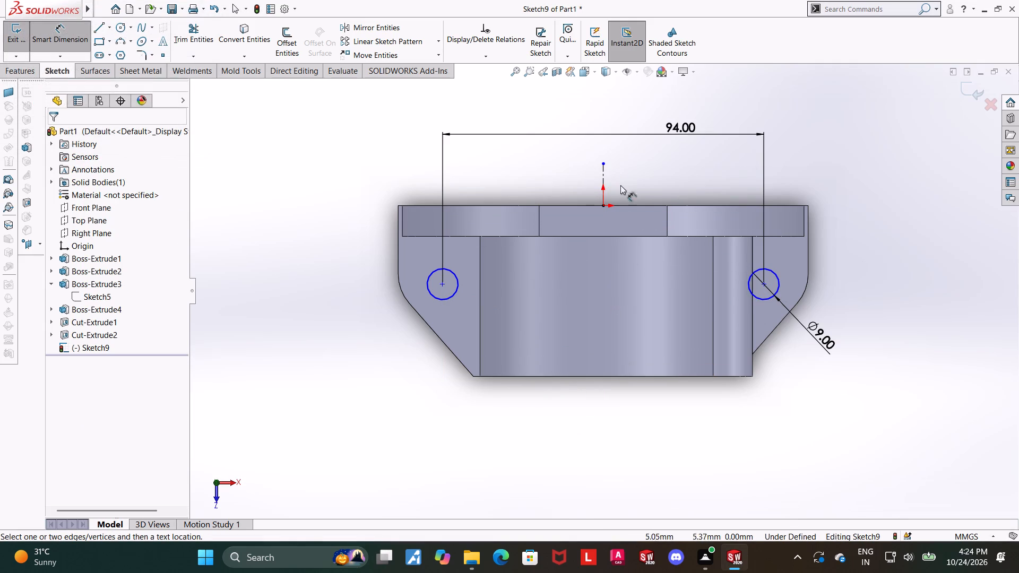
{"action": "left_click", "coordinate": [602, 175]}
{"action": "left_click", "coordinate": [765, 283]}
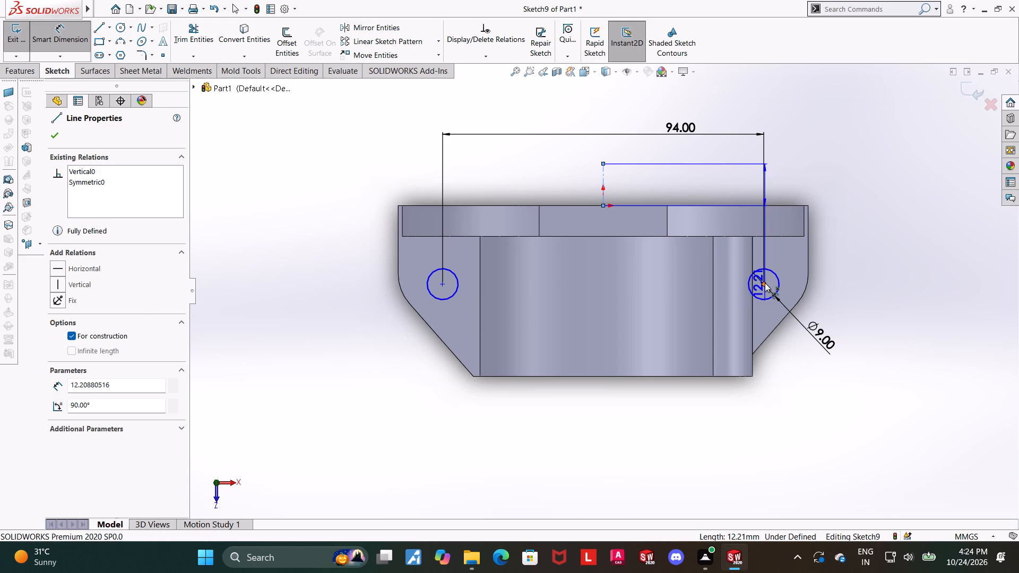
{"action": "key", "text": "Escape"}
{"action": "key", "text": "Escape"}
{"action": "key", "text": "Escape"}
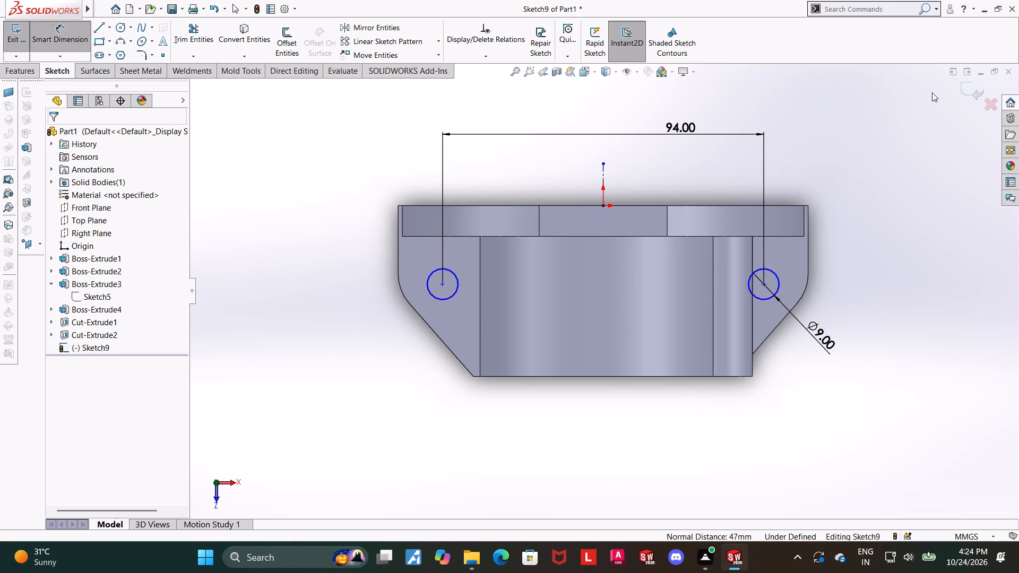
Finish the sketch of the two 9 mm flange circles and exit it.
{"action": "left_click", "coordinate": [845, 202]}
{"action": "key", "text": "Escape"}
{"action": "left_click", "coordinate": [763, 284]}
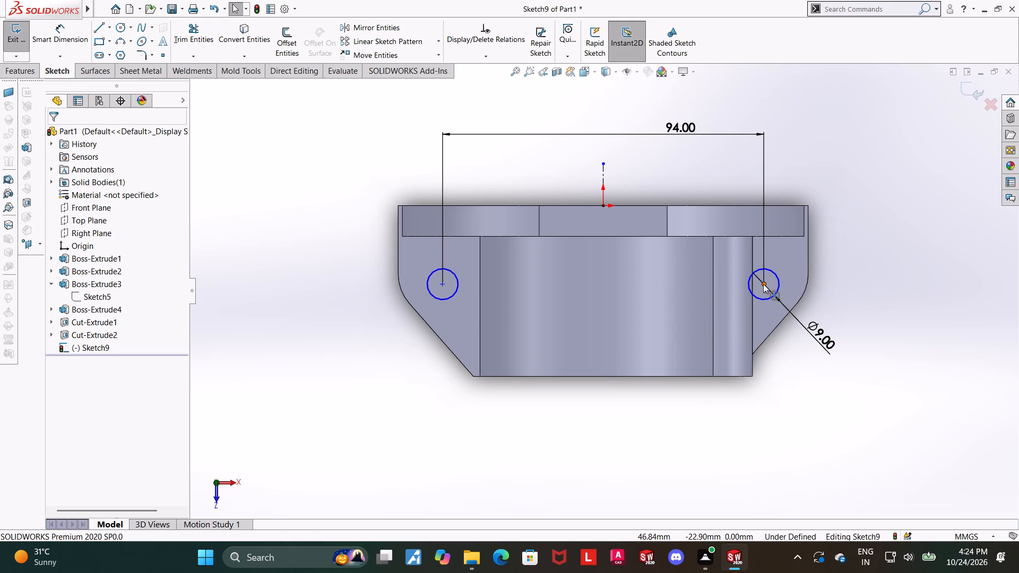
{"action": "key", "text": "Escape"}
{"action": "key", "text": "Escape"}
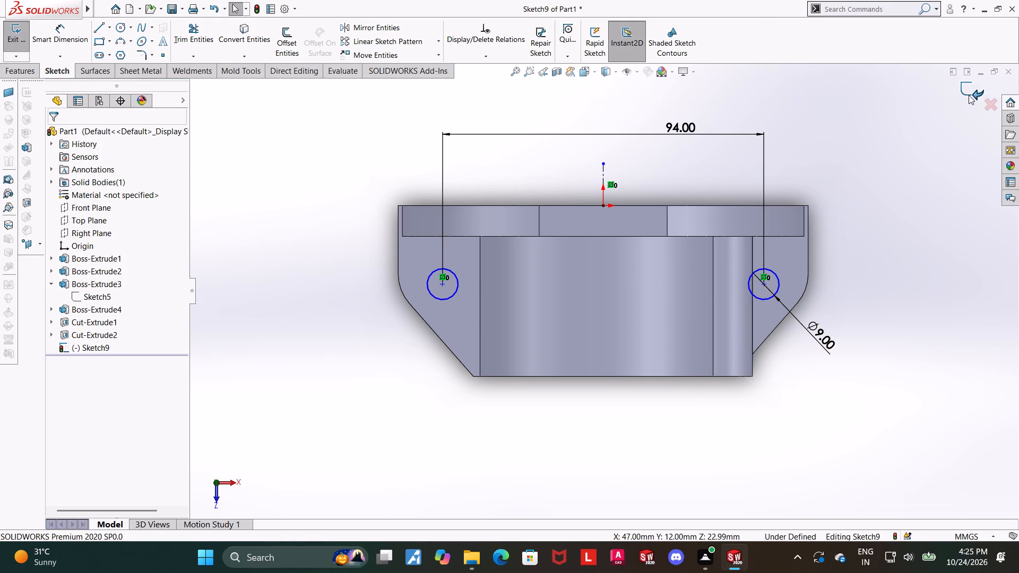
{"action": "left_click", "coordinate": [969, 94]}
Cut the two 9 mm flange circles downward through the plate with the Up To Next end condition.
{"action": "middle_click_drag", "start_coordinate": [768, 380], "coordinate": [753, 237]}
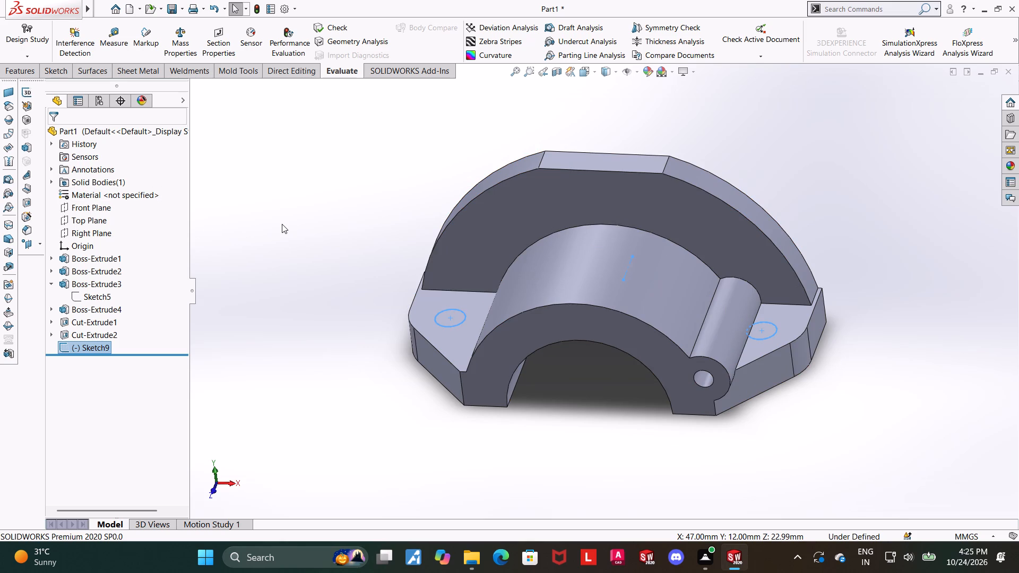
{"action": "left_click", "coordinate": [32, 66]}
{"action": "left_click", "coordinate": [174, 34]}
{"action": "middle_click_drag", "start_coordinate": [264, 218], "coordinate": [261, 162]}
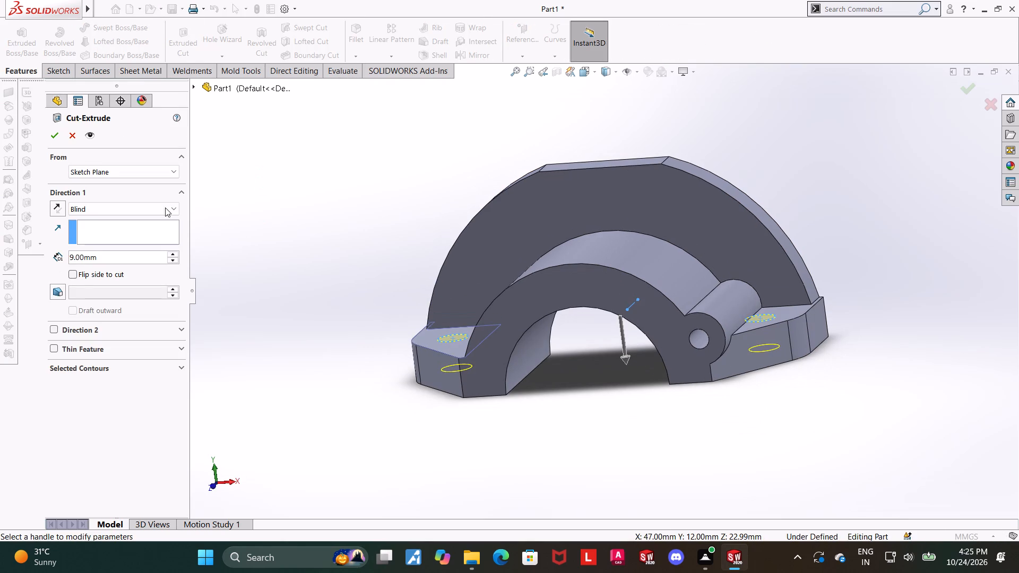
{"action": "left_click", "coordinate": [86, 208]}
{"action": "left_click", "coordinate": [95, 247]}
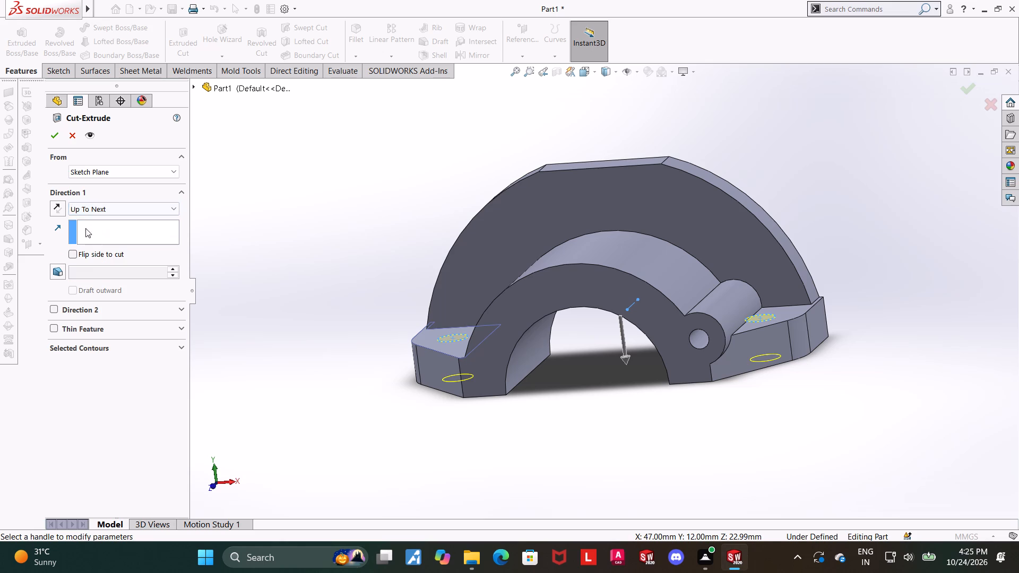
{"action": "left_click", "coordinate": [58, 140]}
Examine the flange holes from below and above, especially where one meets the small holed boss.
{"action": "left_click", "coordinate": [468, 446]}
{"action": "middle_click_drag", "start_coordinate": [474, 441], "coordinate": [478, 285]}
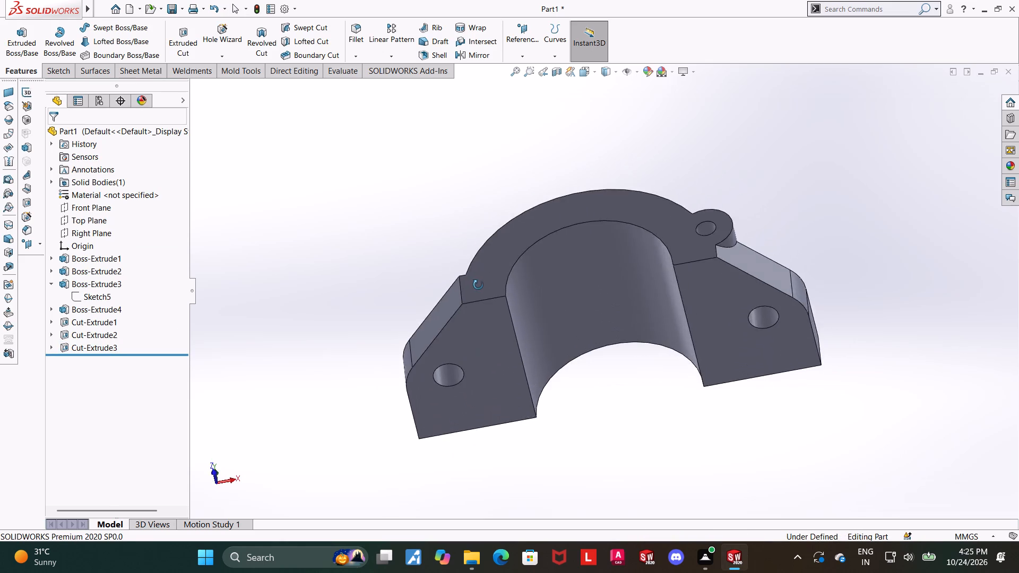
{"action": "middle_click_drag", "start_coordinate": [478, 285], "coordinate": [500, 480]}
{"action": "middle_click_drag", "start_coordinate": [695, 222], "coordinate": [703, 290]}
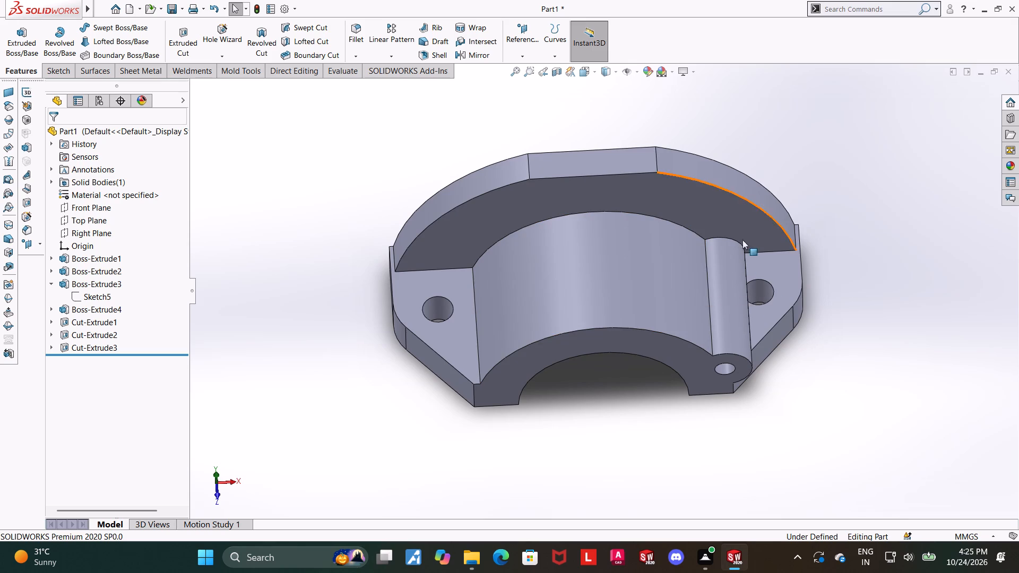
{"action": "middle_click_drag", "start_coordinate": [733, 301], "coordinate": [712, 312]}
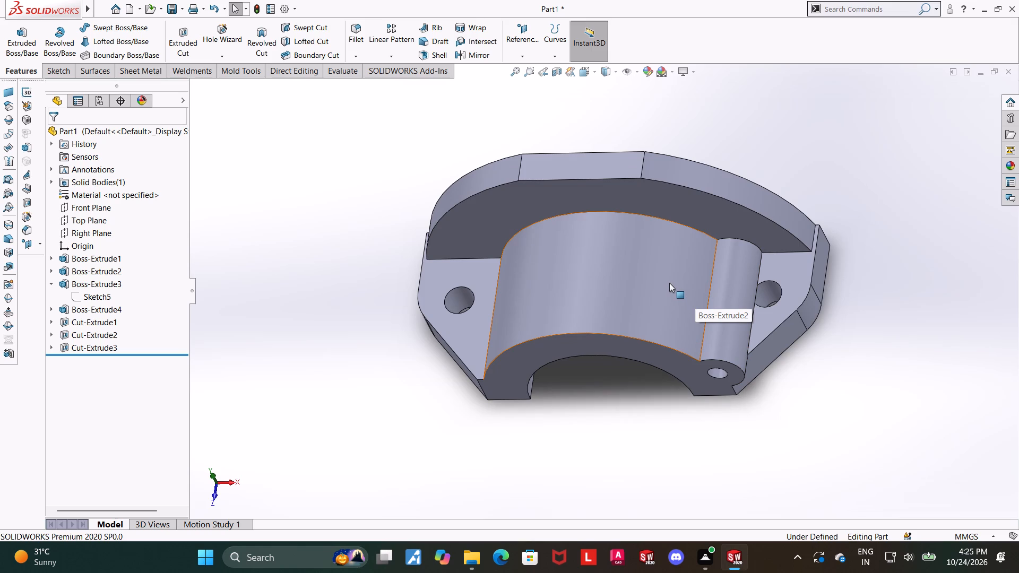
{"action": "scroll", "coordinate": [669, 283], "scroll_direction": "up", "scroll_amount": 1}
{"action": "scroll", "coordinate": [729, 284], "scroll_direction": "down", "scroll_amount": 2}
{"action": "middle_click_drag", "start_coordinate": [740, 328], "coordinate": [753, 321]}
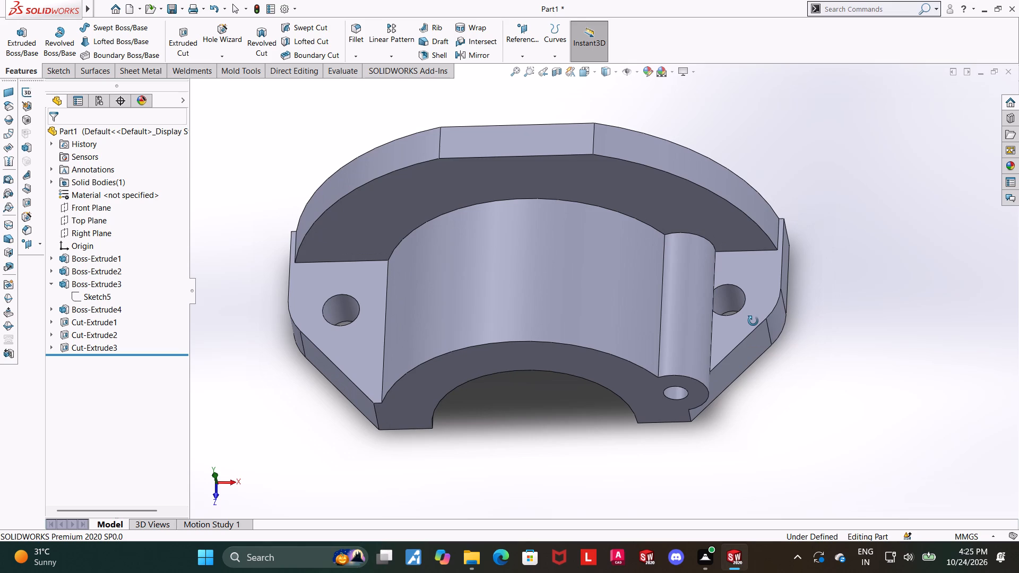
{"action": "middle_click_drag", "start_coordinate": [753, 321], "coordinate": [755, 321]}
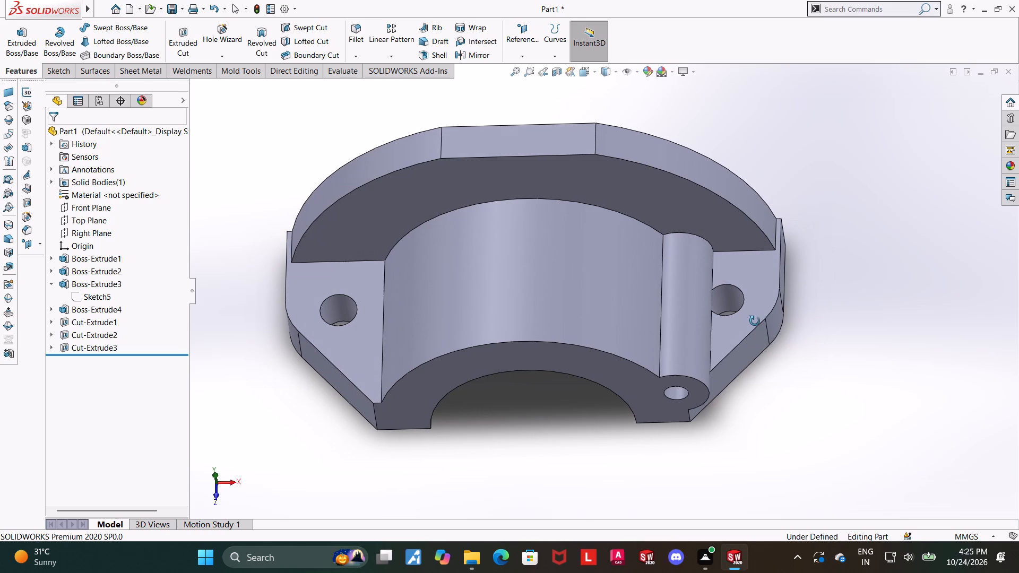
{"action": "middle_click_drag", "start_coordinate": [755, 321], "coordinate": [754, 322]}
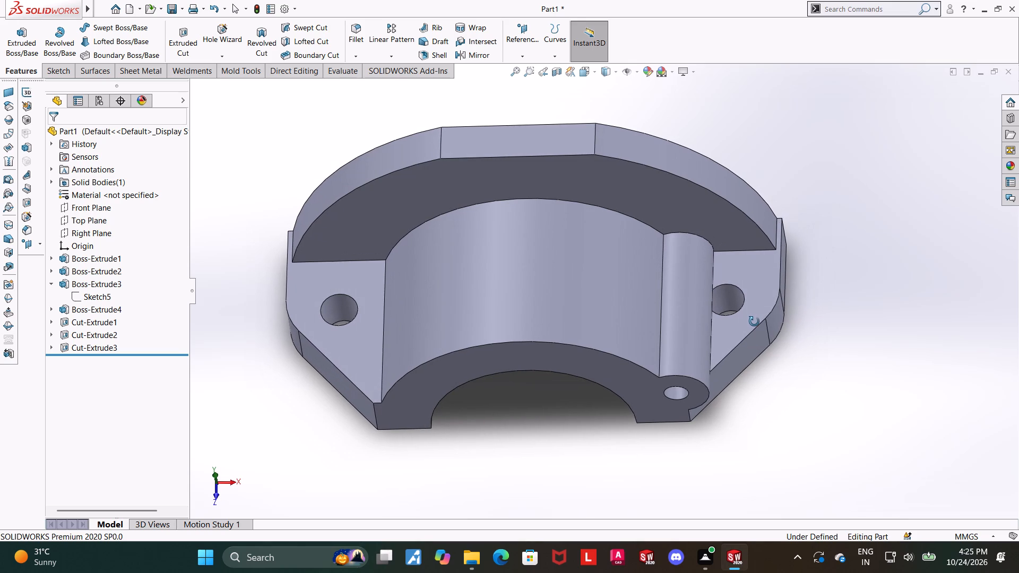
{"action": "middle_click_drag", "start_coordinate": [754, 322], "coordinate": [771, 285]}
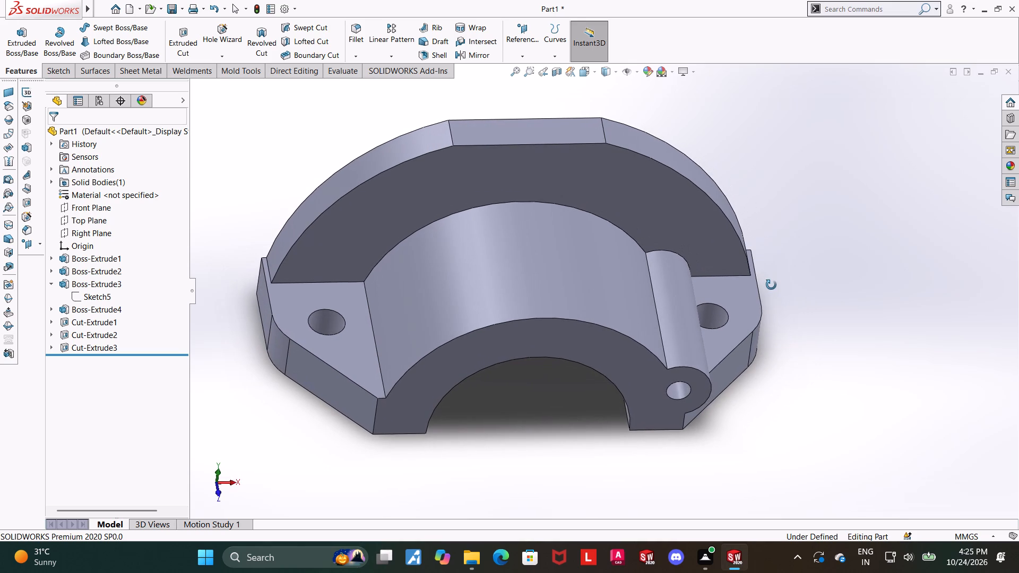
{"action": "middle_click_drag", "start_coordinate": [771, 285], "coordinate": [773, 285]}
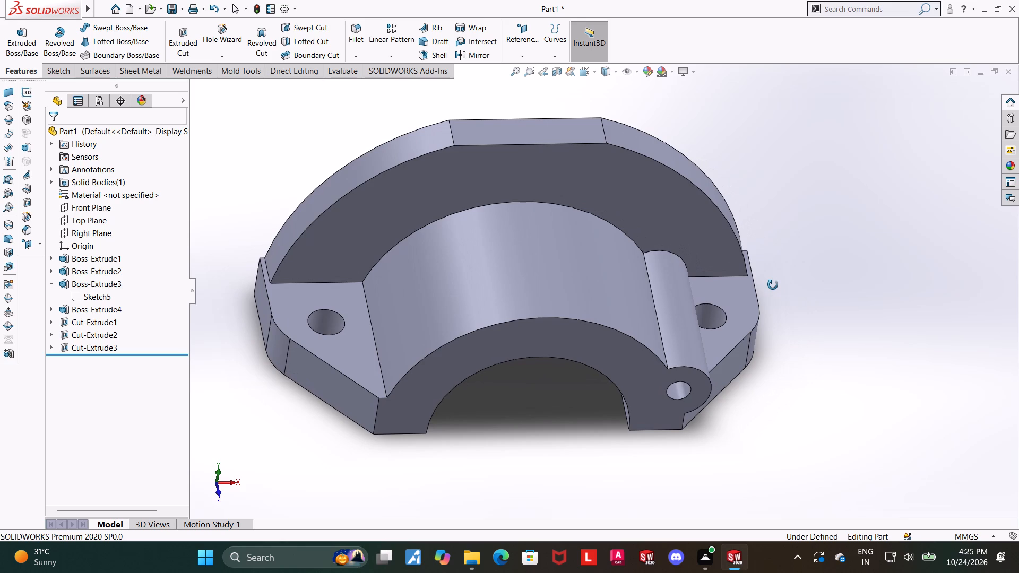
{"action": "middle_click_drag", "start_coordinate": [773, 285], "coordinate": [739, 290]}
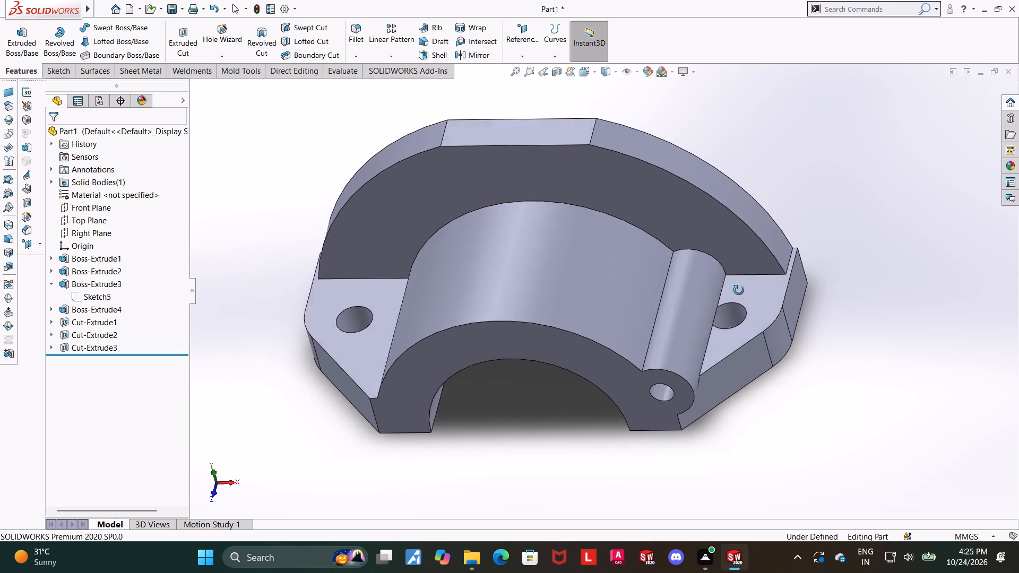
{"action": "middle_click_drag", "start_coordinate": [739, 290], "coordinate": [767, 286]}
{"action": "middle_click_drag", "start_coordinate": [767, 285], "coordinate": [765, 279]}
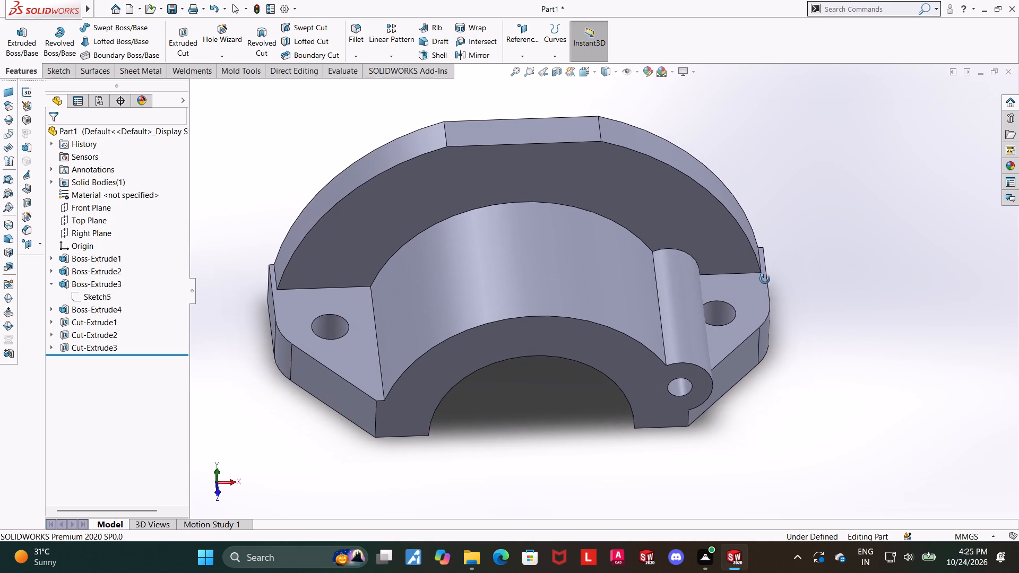
{"action": "middle_click_drag", "start_coordinate": [765, 279], "coordinate": [761, 279]}
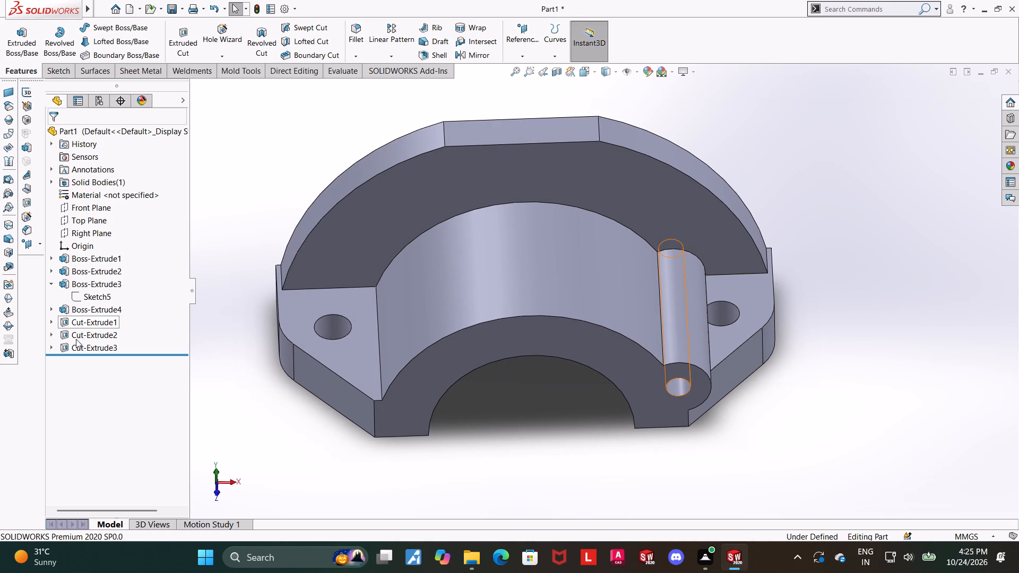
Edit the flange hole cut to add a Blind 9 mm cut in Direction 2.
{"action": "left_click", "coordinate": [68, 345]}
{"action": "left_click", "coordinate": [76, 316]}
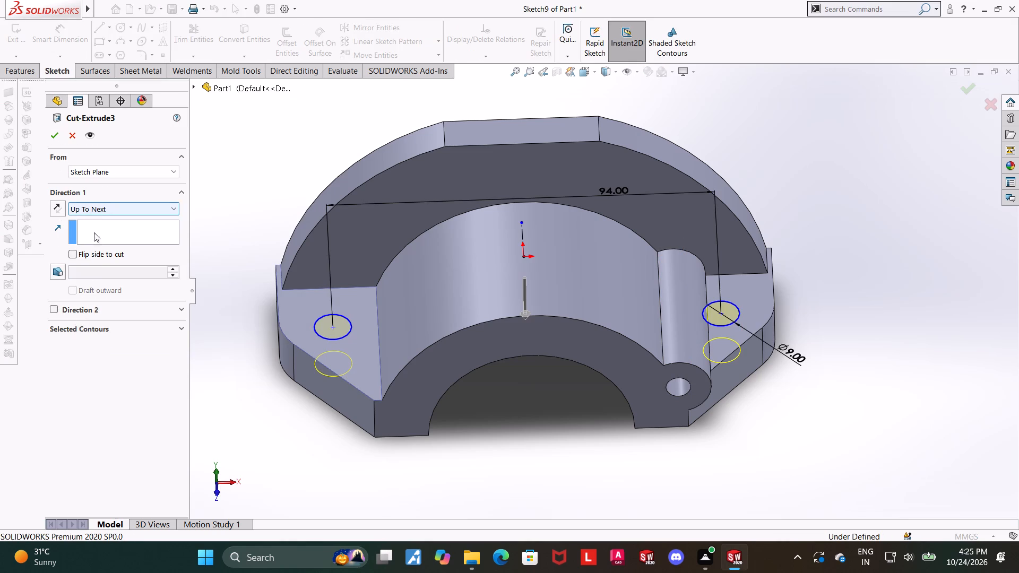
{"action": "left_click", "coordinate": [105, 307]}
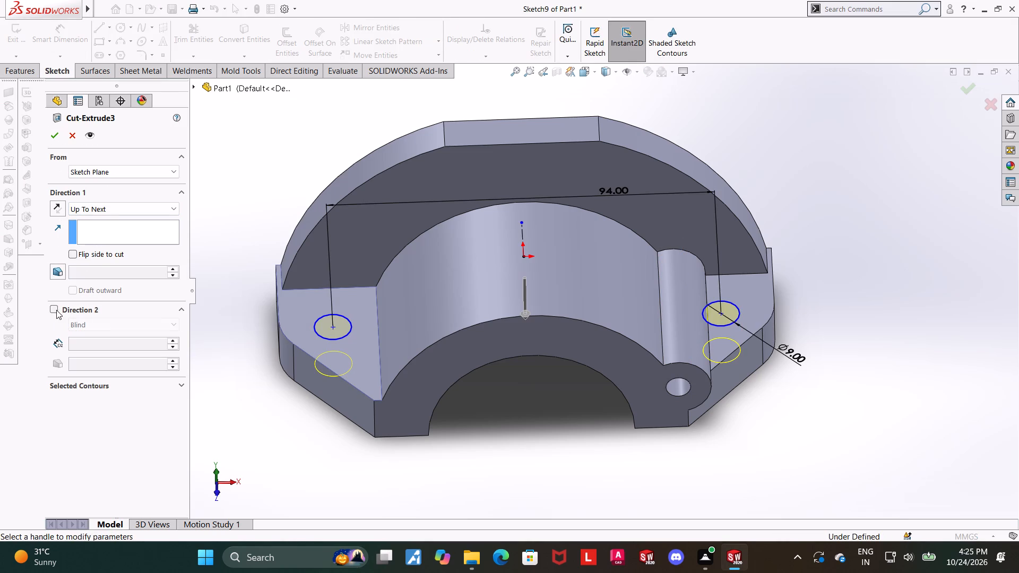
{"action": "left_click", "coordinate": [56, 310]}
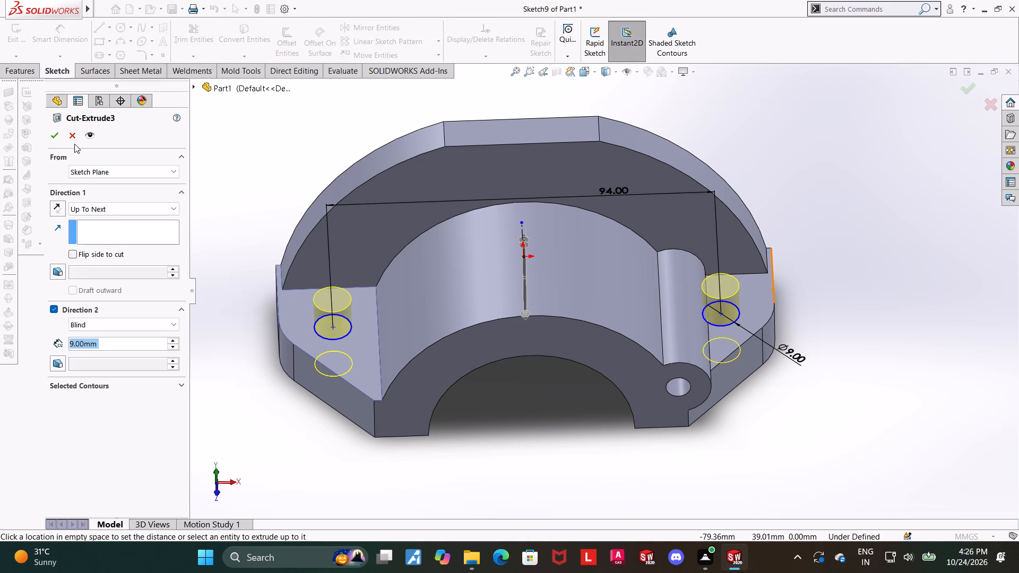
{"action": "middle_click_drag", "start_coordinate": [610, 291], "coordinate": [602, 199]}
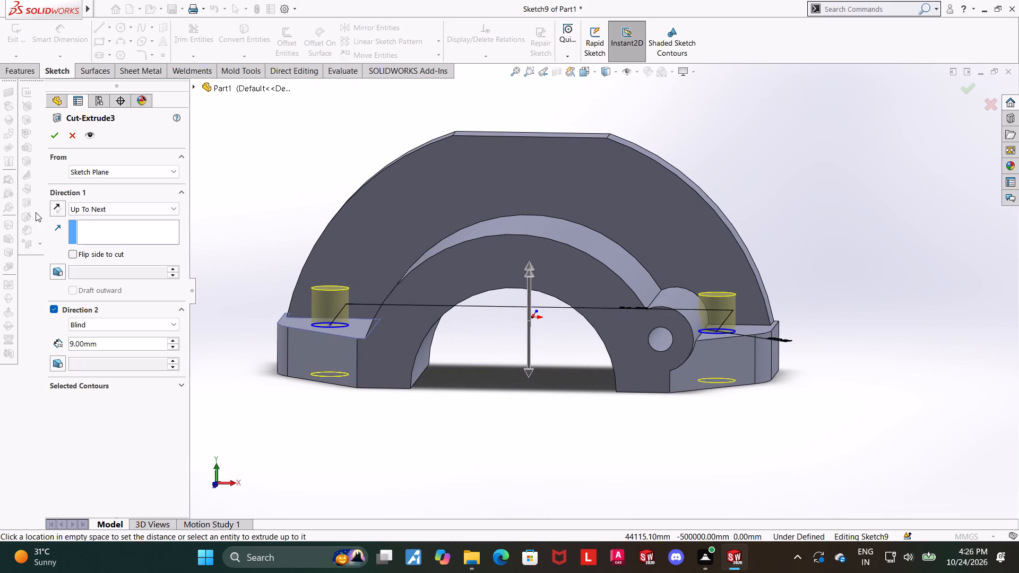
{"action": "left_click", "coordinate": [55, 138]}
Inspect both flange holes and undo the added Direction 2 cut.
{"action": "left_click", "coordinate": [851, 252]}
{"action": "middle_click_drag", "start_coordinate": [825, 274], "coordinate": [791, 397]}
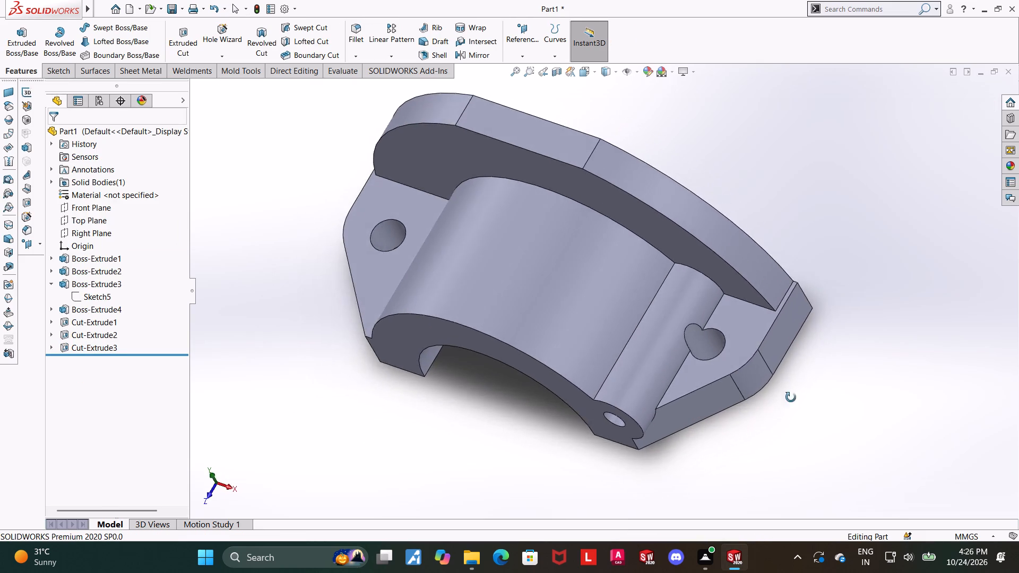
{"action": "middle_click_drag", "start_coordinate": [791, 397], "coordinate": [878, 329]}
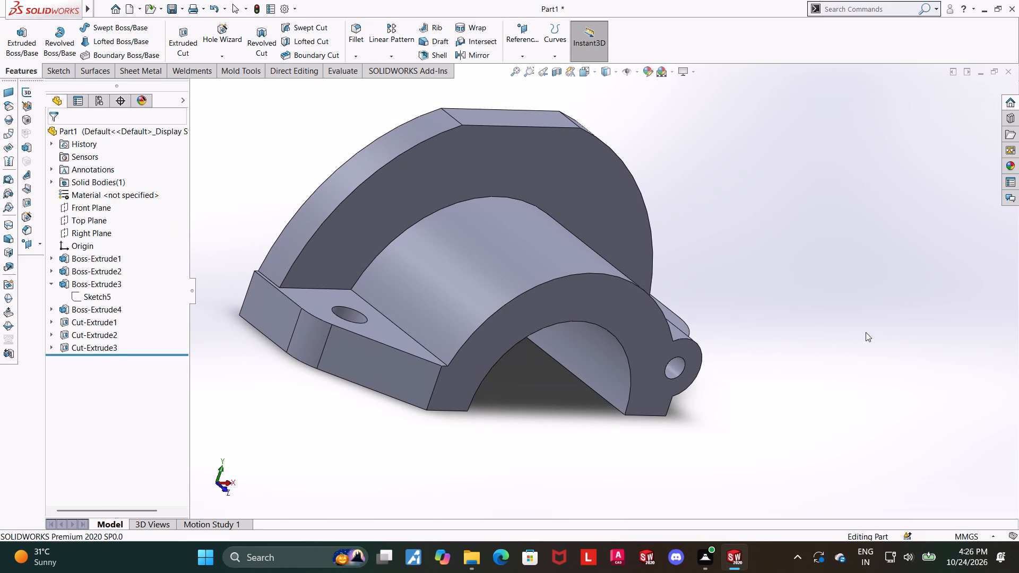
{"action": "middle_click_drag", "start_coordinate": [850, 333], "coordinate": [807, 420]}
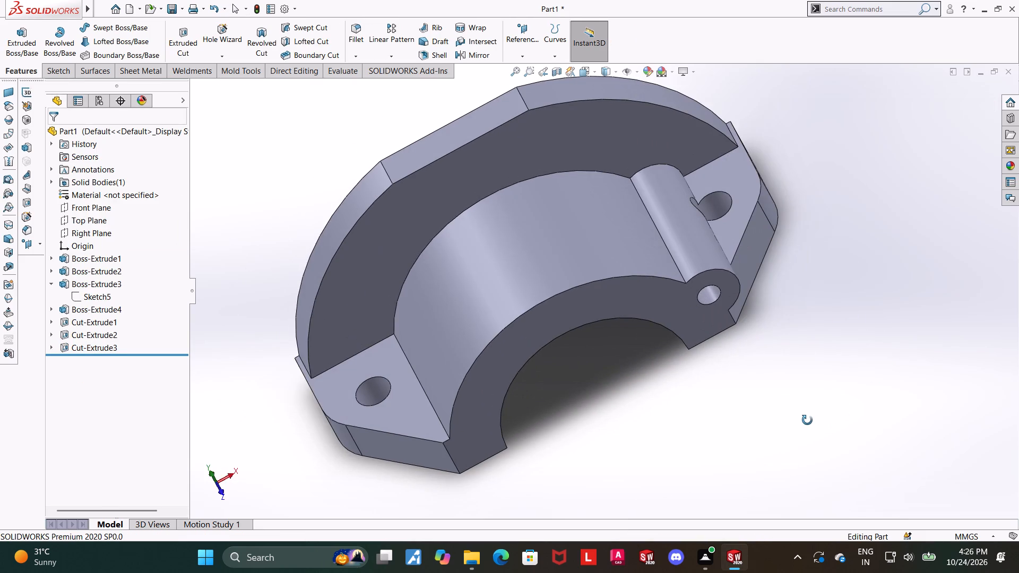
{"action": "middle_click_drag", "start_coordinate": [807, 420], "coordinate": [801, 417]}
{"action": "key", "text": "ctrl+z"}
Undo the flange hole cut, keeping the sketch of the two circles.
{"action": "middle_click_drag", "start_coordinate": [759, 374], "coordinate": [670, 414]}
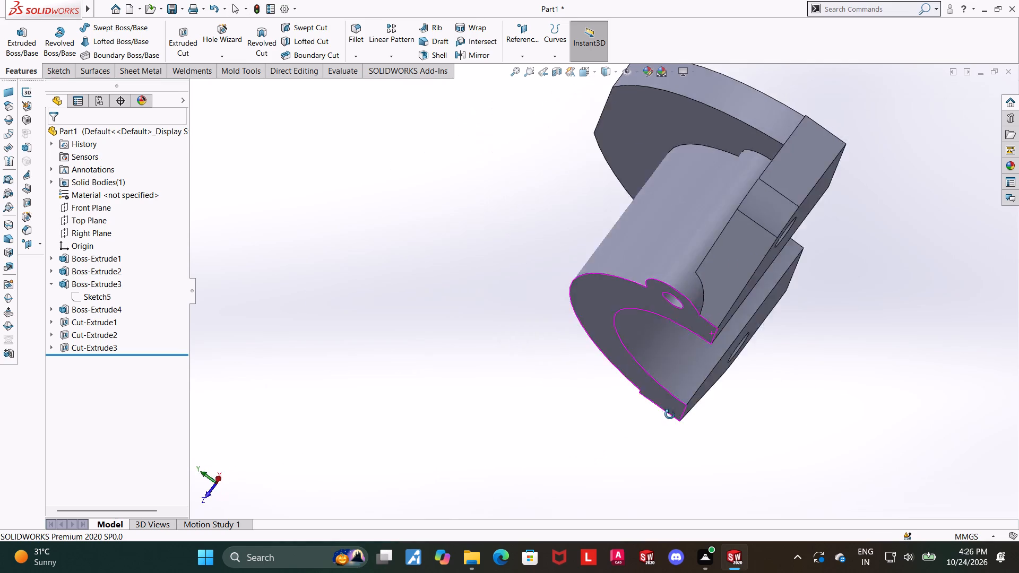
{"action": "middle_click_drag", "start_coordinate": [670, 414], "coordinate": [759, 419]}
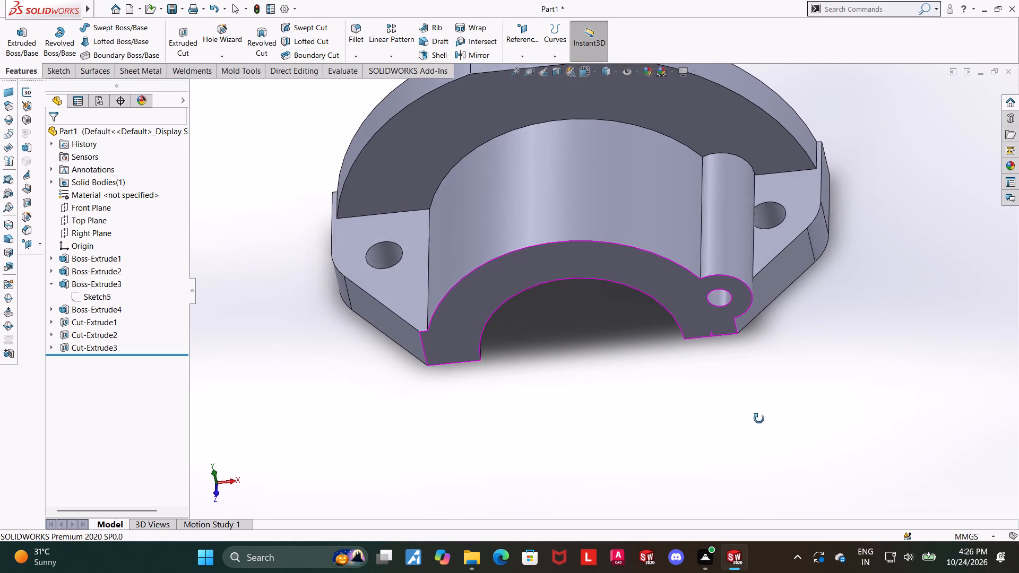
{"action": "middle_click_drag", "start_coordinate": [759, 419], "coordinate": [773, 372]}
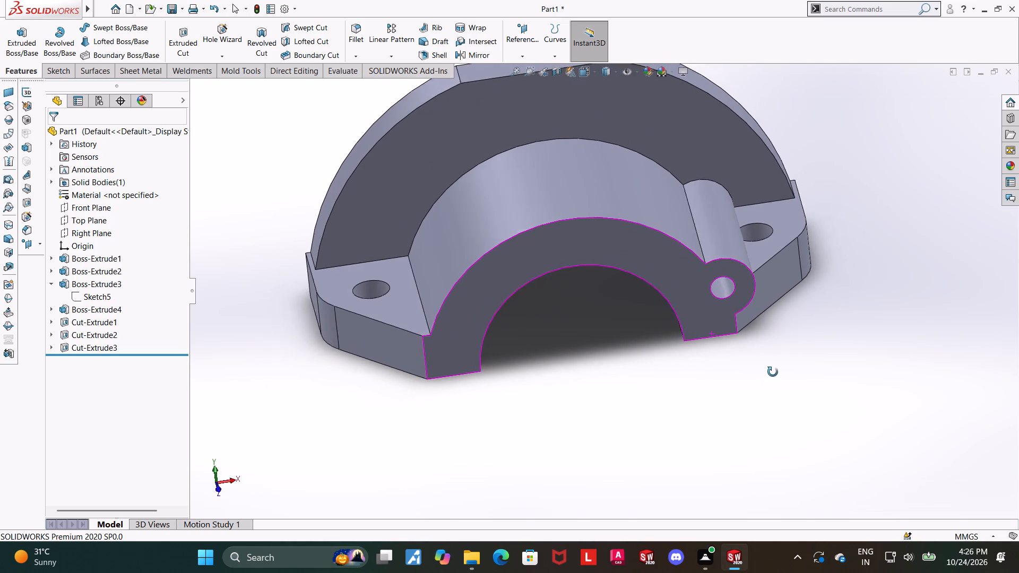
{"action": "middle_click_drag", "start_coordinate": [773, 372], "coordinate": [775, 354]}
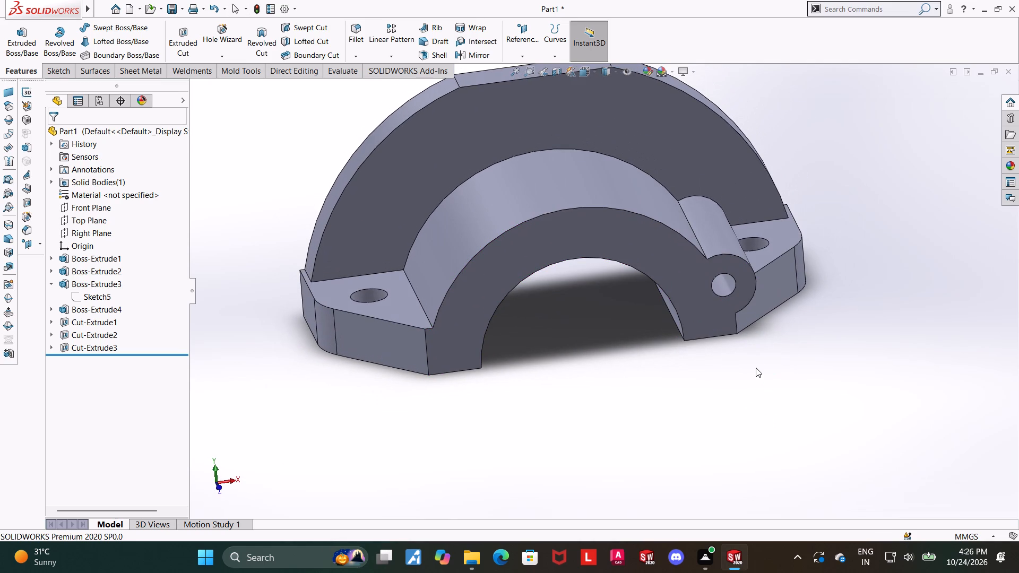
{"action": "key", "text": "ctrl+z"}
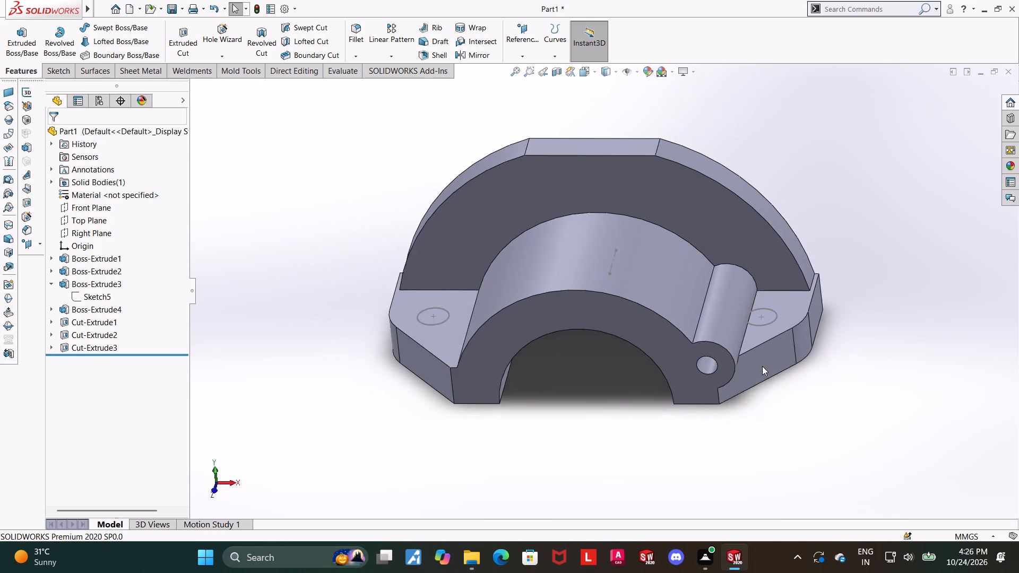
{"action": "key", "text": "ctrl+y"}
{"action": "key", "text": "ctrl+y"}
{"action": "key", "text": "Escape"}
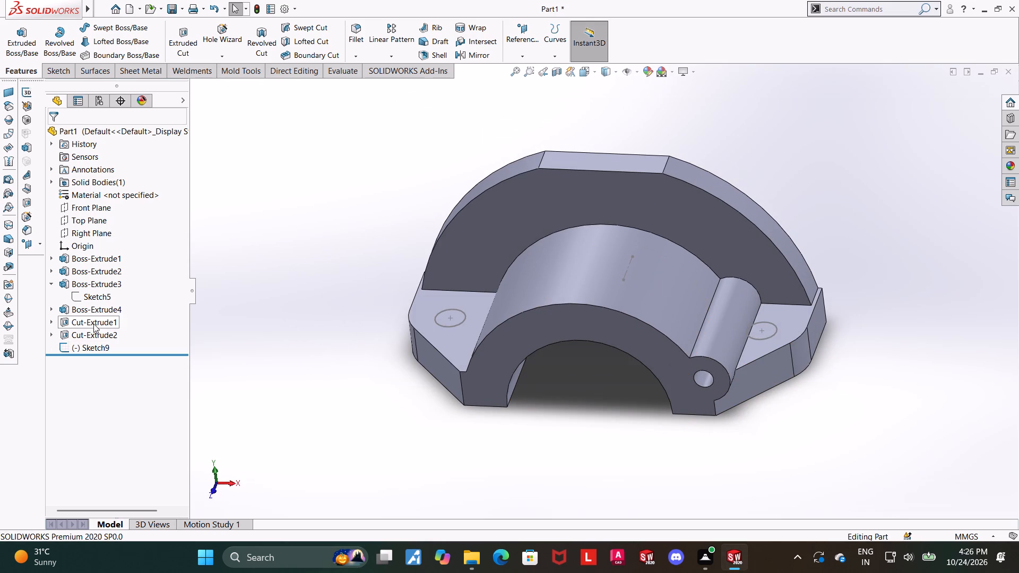
Cut the sketch of the two 9 mm flange circles Up To Next, with a Blind 9 mm cut in Direction 2.
{"action": "left_click", "coordinate": [85, 352]}
{"action": "left_click", "coordinate": [85, 349]}
{"action": "left_click", "coordinate": [184, 31]}
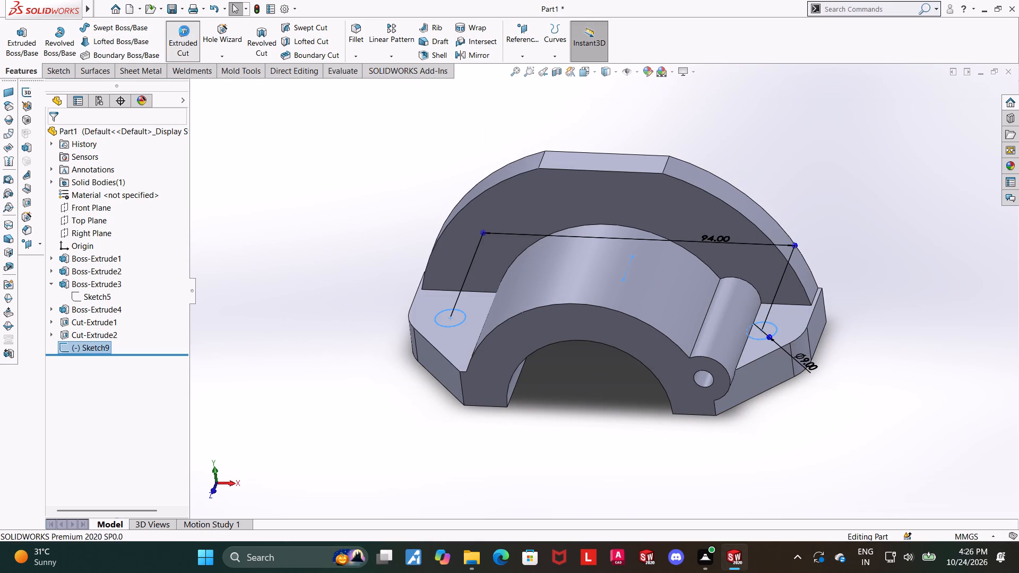
{"action": "middle_click_drag", "start_coordinate": [262, 284], "coordinate": [289, 93]}
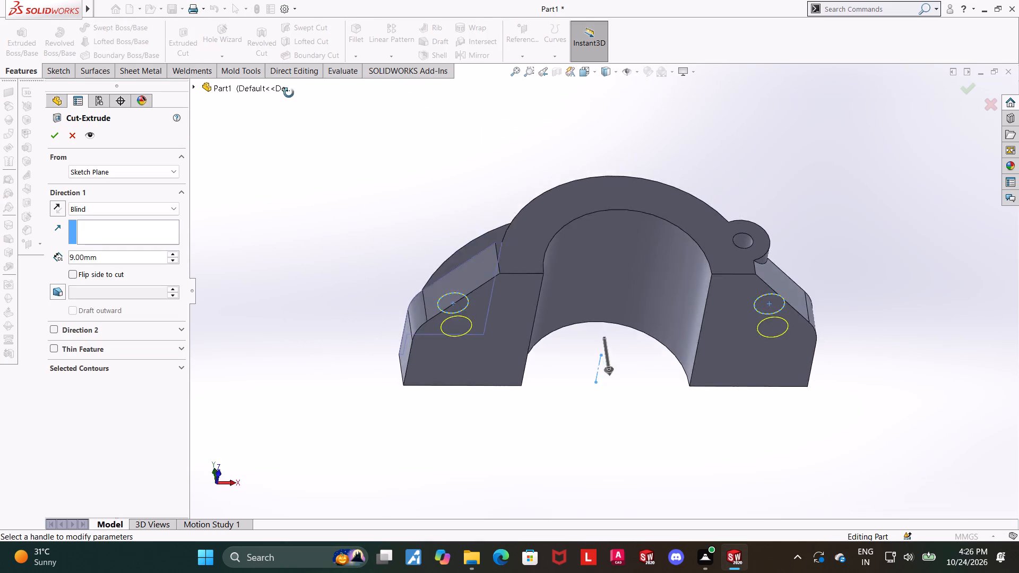
{"action": "middle_click_drag", "start_coordinate": [289, 93], "coordinate": [284, 257]}
{"action": "left_click", "coordinate": [106, 201]}
{"action": "left_click", "coordinate": [104, 190]}
{"action": "left_click", "coordinate": [105, 205]}
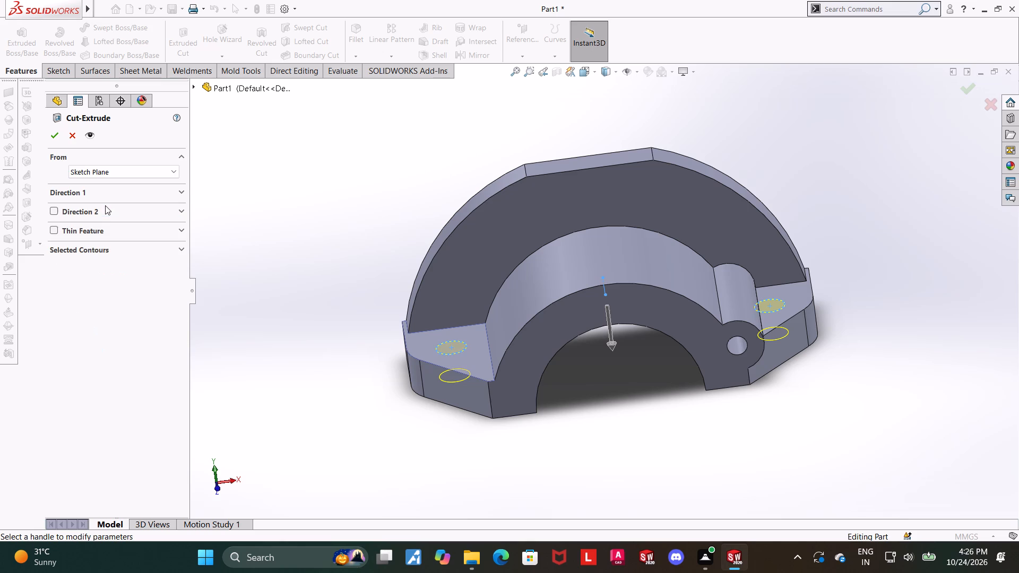
{"action": "left_click", "coordinate": [102, 193]}
{"action": "left_click", "coordinate": [101, 209]}
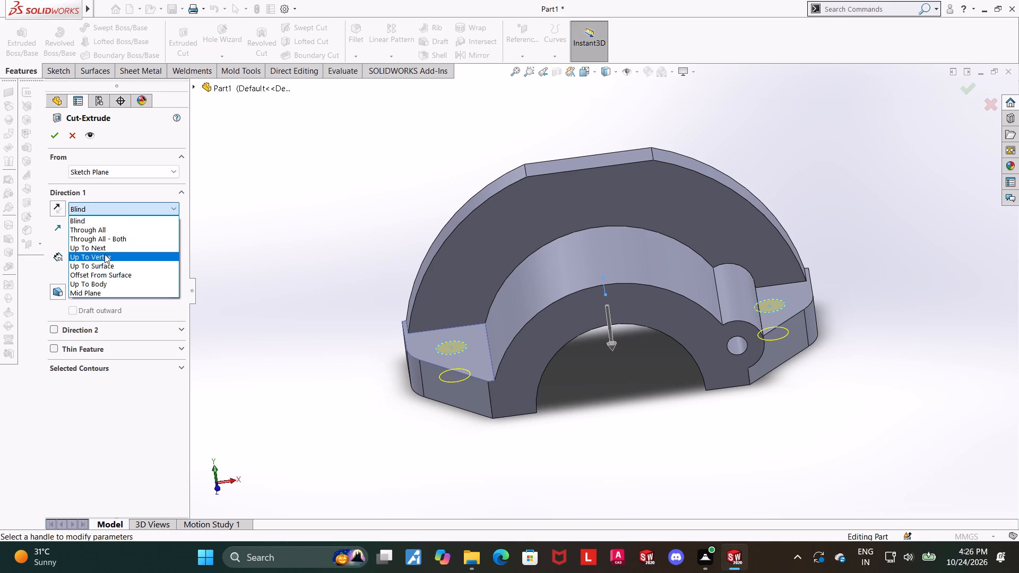
{"action": "left_click", "coordinate": [105, 246]}
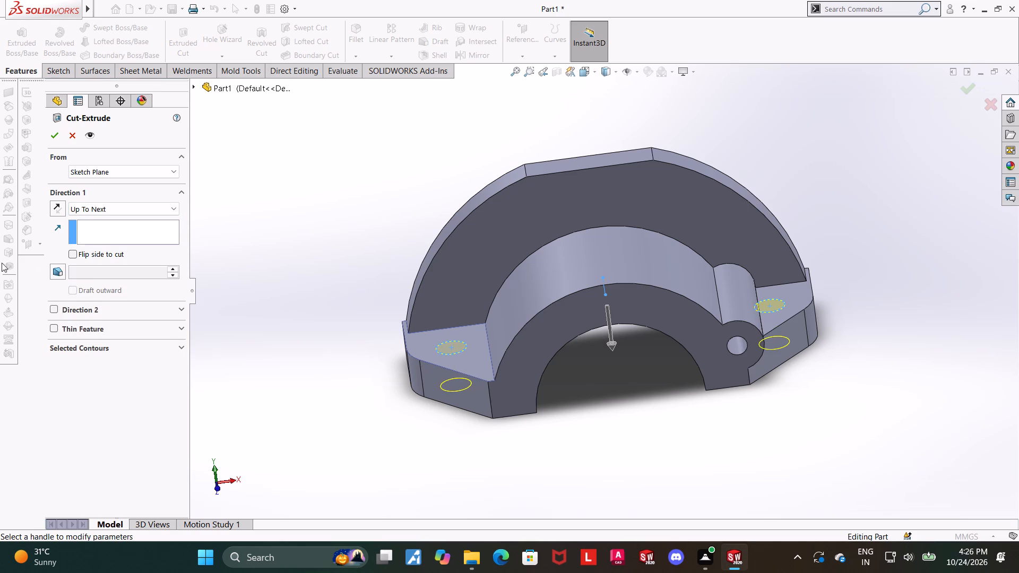
{"action": "left_click", "coordinate": [100, 313]}
{"action": "left_click", "coordinate": [54, 308]}
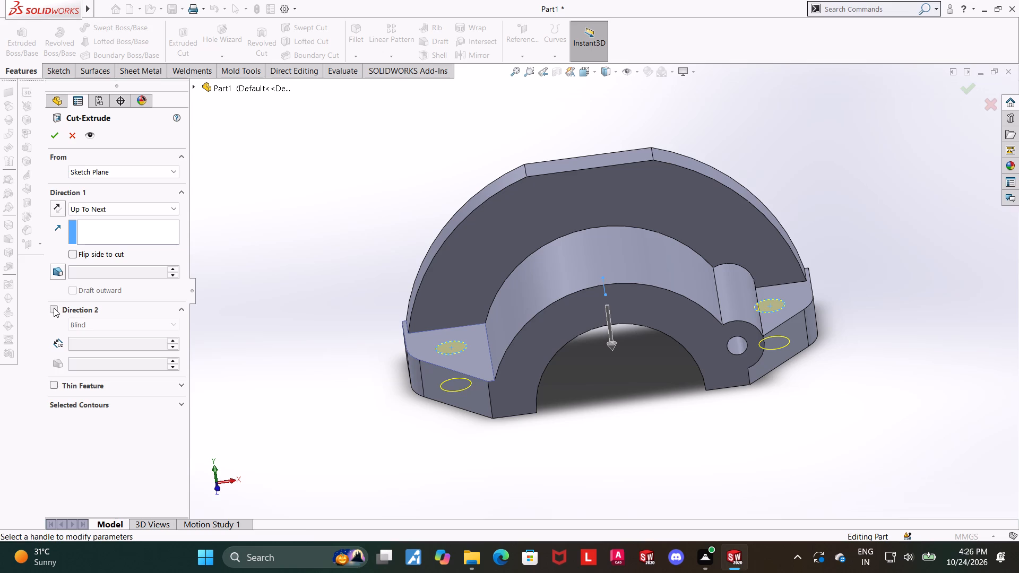
{"action": "left_click", "coordinate": [50, 138]}
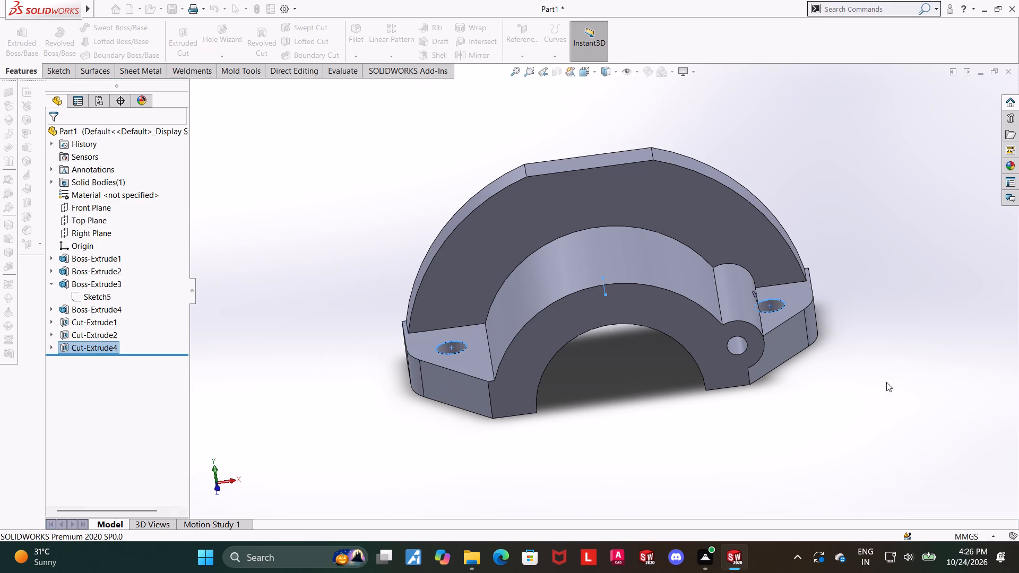
Examine the flange hole where it meets the small holed boss from several angles.
{"action": "left_click", "coordinate": [929, 404]}
{"action": "middle_click_drag", "start_coordinate": [872, 352], "coordinate": [818, 432]}
{"action": "scroll", "coordinate": [750, 366], "scroll_direction": "down", "scroll_amount": 6}
{"action": "middle_click_drag", "start_coordinate": [737, 375], "coordinate": [739, 367]}
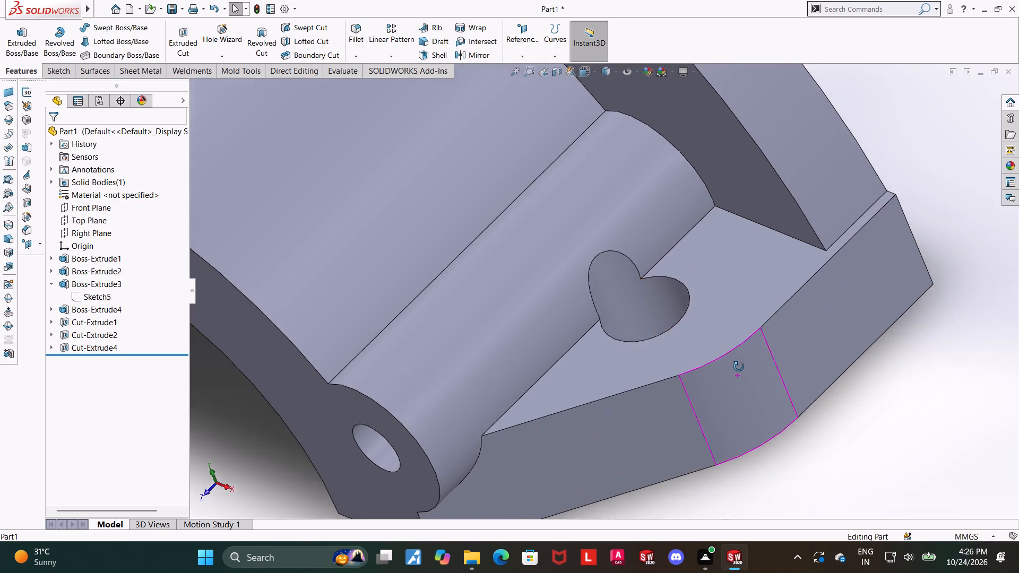
{"action": "middle_click_drag", "start_coordinate": [739, 367], "coordinate": [697, 363]}
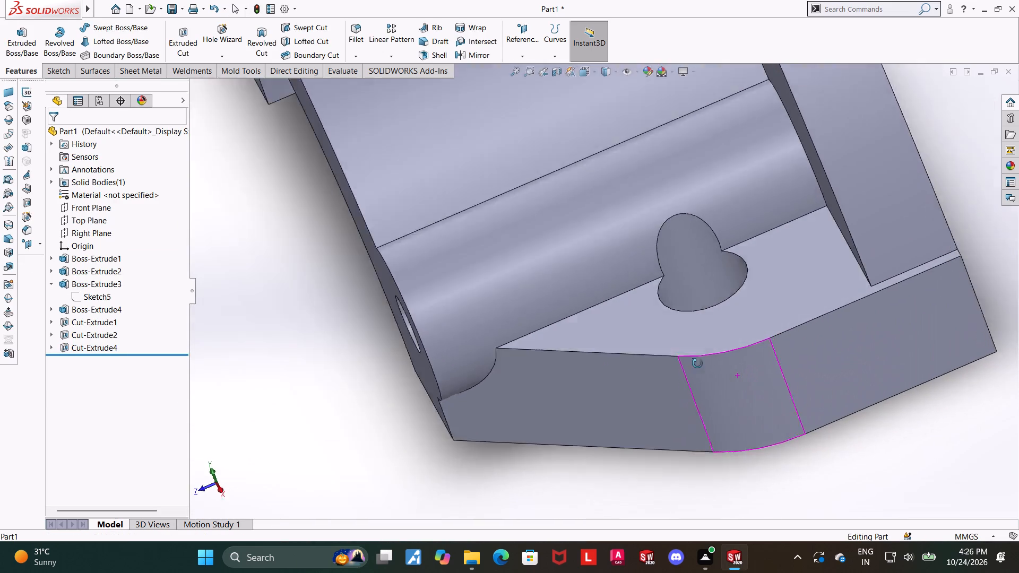
{"action": "middle_click_drag", "start_coordinate": [697, 363], "coordinate": [762, 376]}
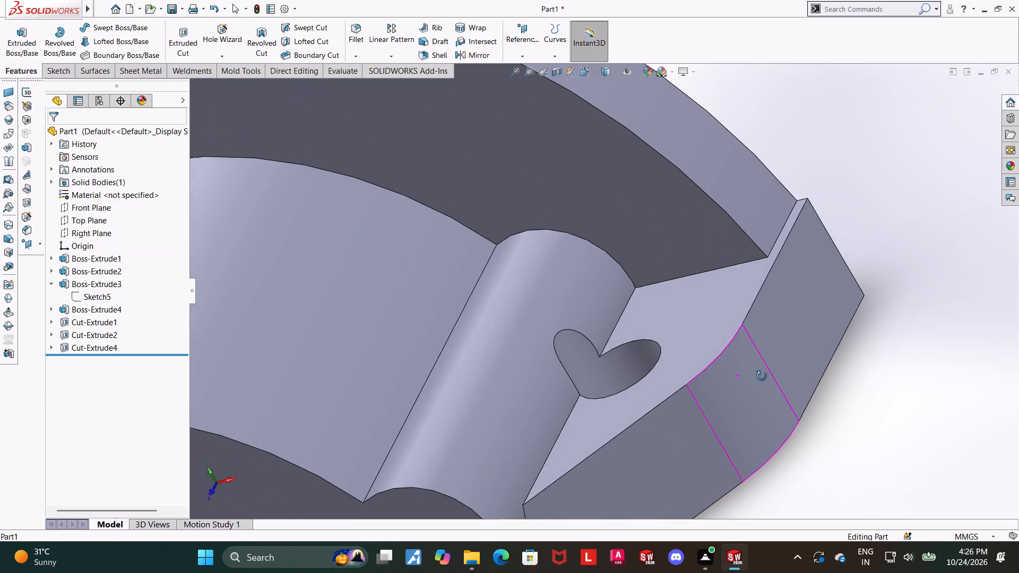
{"action": "middle_click_drag", "start_coordinate": [762, 376], "coordinate": [768, 396]}
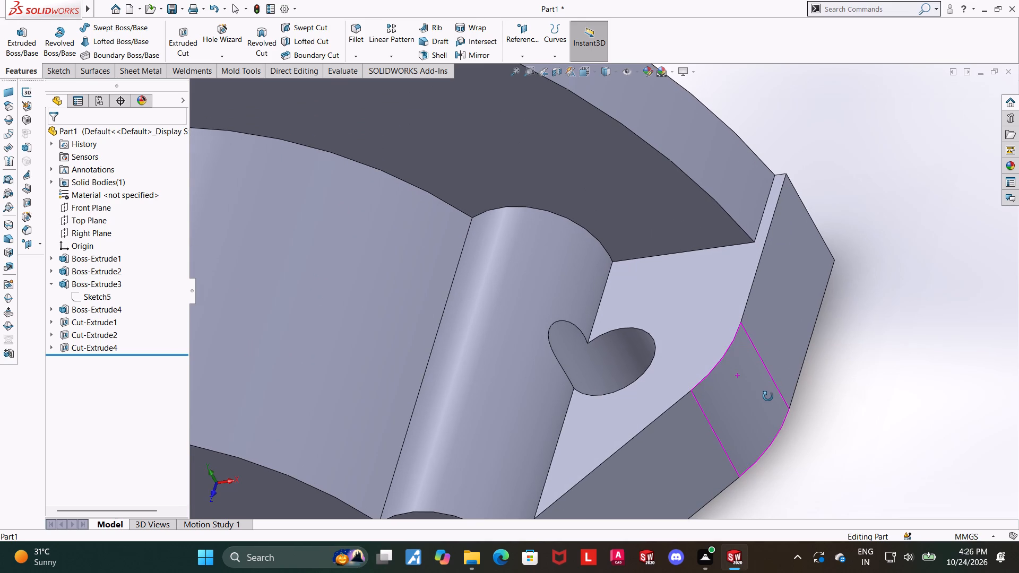
{"action": "middle_click_drag", "start_coordinate": [768, 396], "coordinate": [770, 398]}
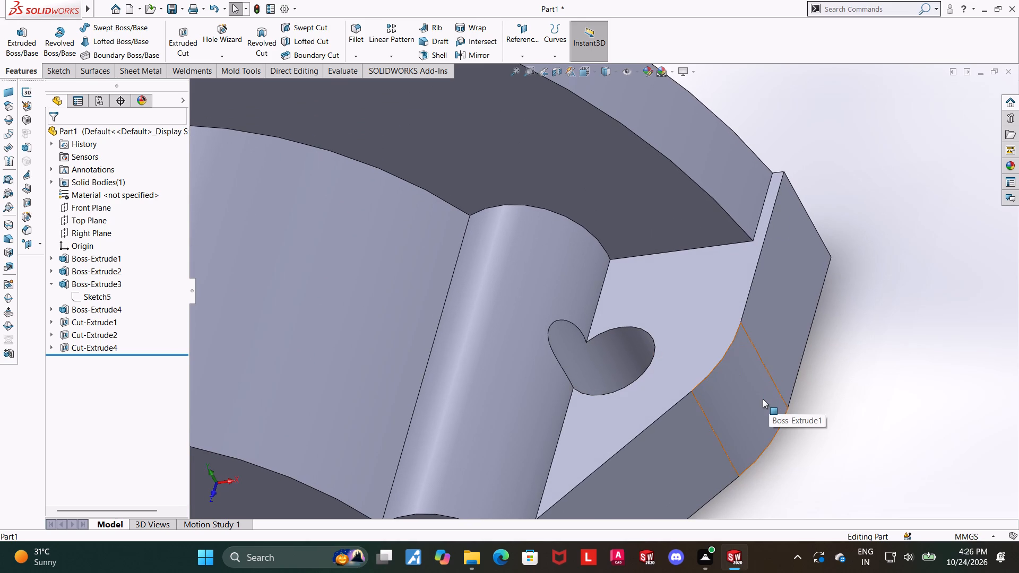
{"action": "scroll", "coordinate": [742, 404], "scroll_direction": "down", "scroll_amount": 4}
{"action": "scroll", "coordinate": [524, 366], "scroll_direction": "up", "scroll_amount": 3}
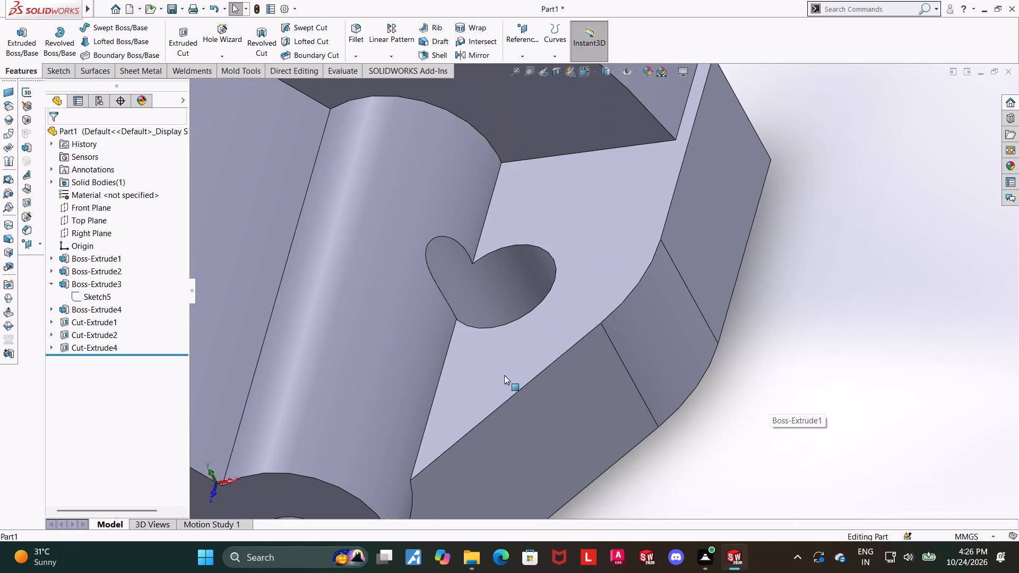
{"action": "middle_click_drag", "start_coordinate": [504, 375], "coordinate": [552, 337]}
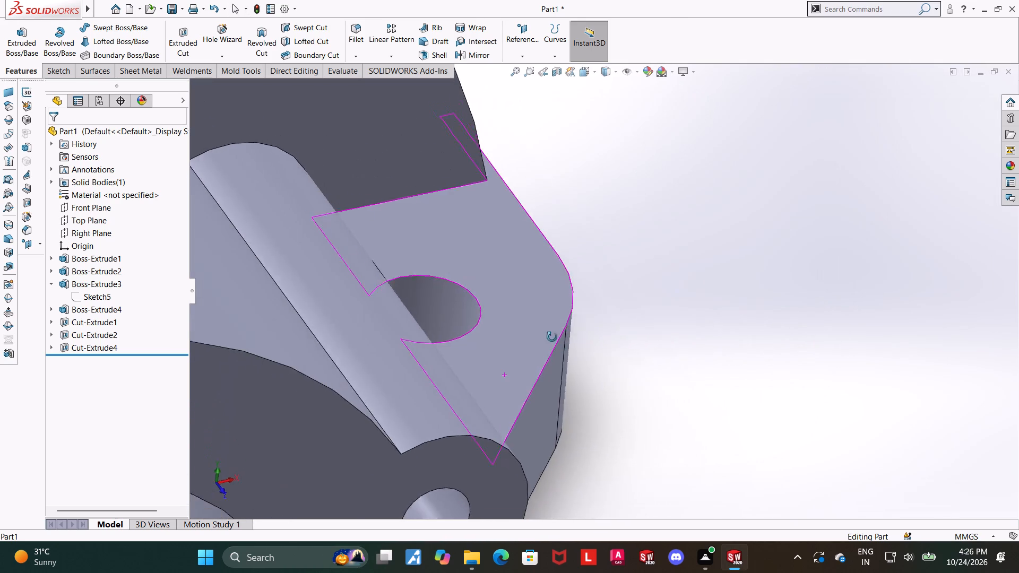
{"action": "middle_click_drag", "start_coordinate": [552, 337], "coordinate": [496, 429]}
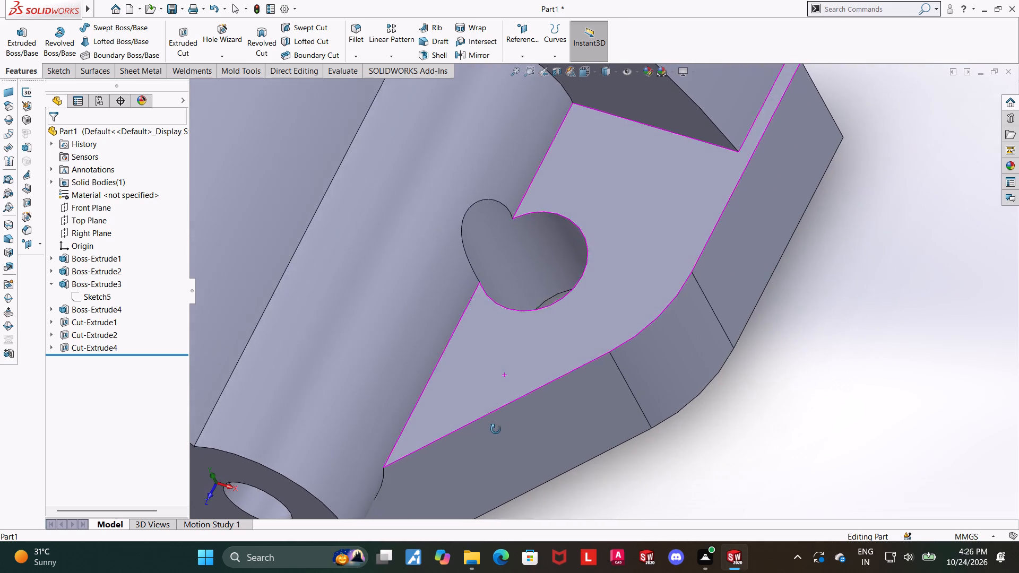
{"action": "middle_click_drag", "start_coordinate": [496, 429], "coordinate": [498, 431]}
Edit the flange hole cut to remove Direction 2, keeping Direction 1 at Up To Next.
{"action": "left_click", "coordinate": [49, 345]}
{"action": "left_click", "coordinate": [79, 345]}
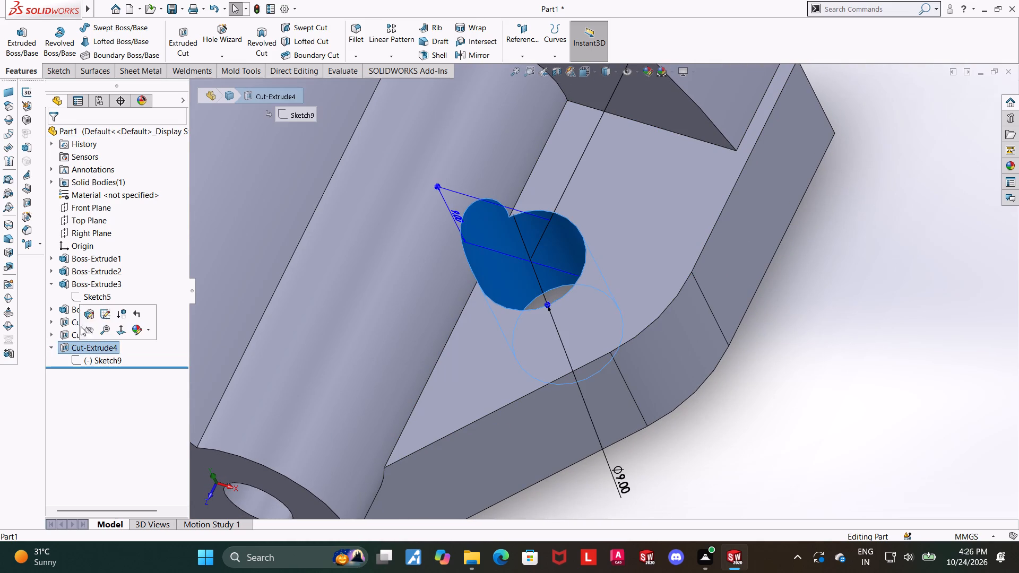
{"action": "left_click", "coordinate": [87, 313]}
{"action": "left_click", "coordinate": [53, 309]}
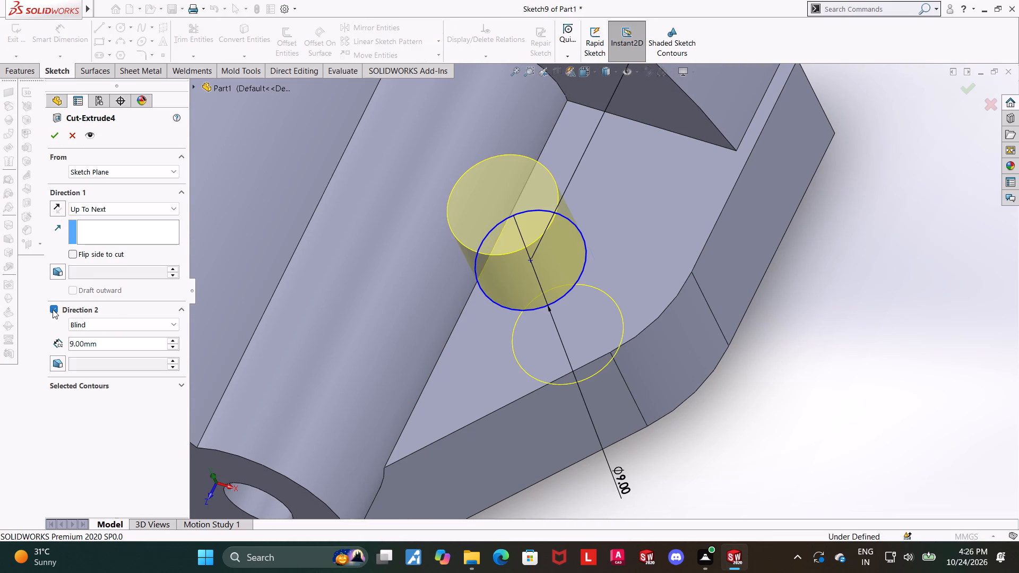
{"action": "left_click", "coordinate": [53, 137]}
{"action": "scroll", "coordinate": [794, 353], "scroll_direction": "up", "scroll_amount": 4}
{"action": "left_click", "coordinate": [788, 358]}
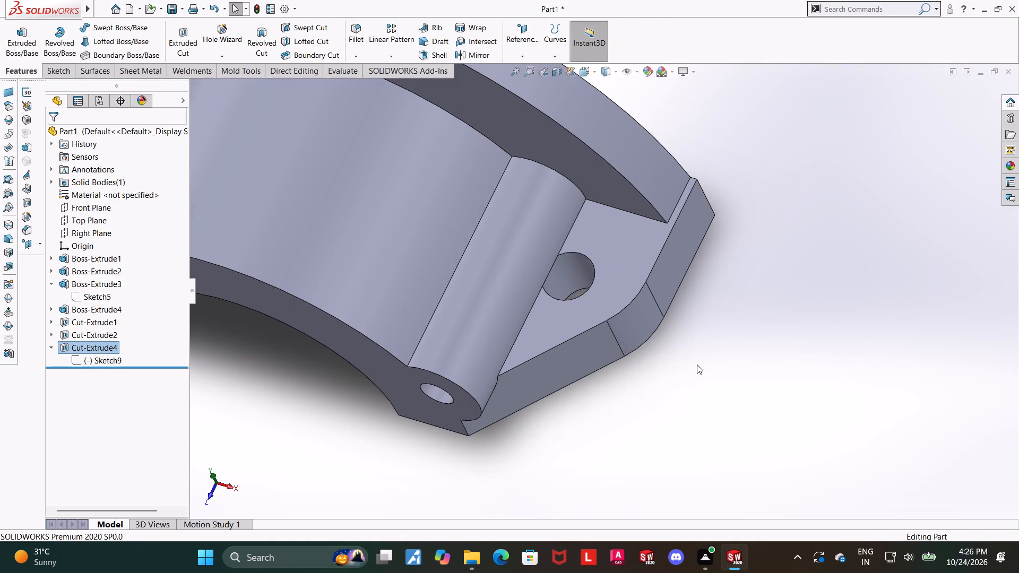
Start a new sketch on the front face of the rear wall and view it straight on.
{"action": "scroll", "coordinate": [696, 364], "scroll_direction": "up", "scroll_amount": 5}
{"action": "middle_click_drag", "start_coordinate": [553, 344], "coordinate": [629, 254]}
{"action": "scroll", "coordinate": [628, 254], "scroll_direction": "up", "scroll_amount": 1}
{"action": "scroll", "coordinate": [612, 330], "scroll_direction": "up", "scroll_amount": 3}
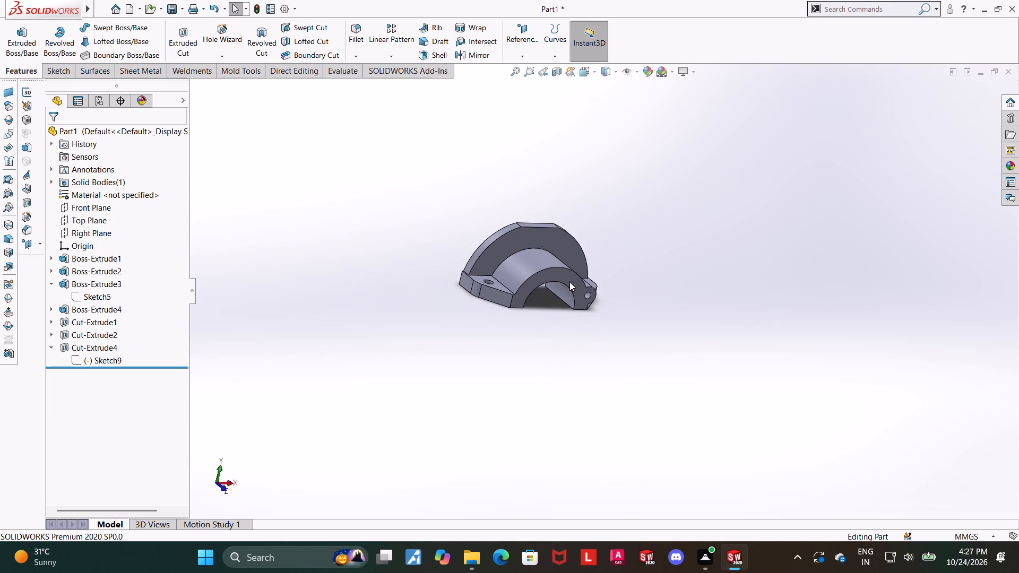
{"action": "middle_click_drag", "start_coordinate": [530, 236], "coordinate": [494, 230]}
{"action": "scroll", "coordinate": [508, 230], "scroll_direction": "down", "scroll_amount": 3}
{"action": "left_click", "coordinate": [592, 258]}
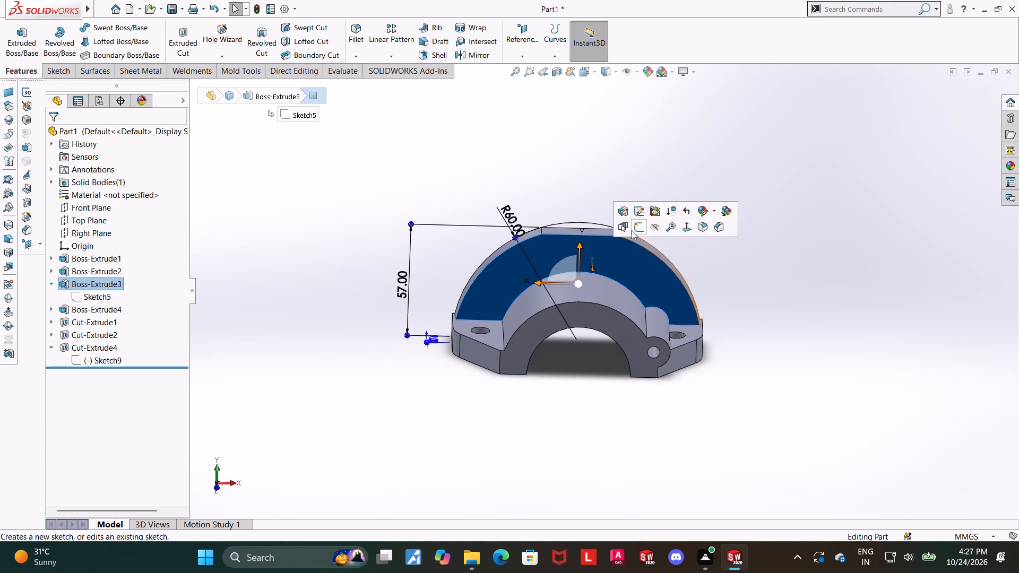
{"action": "left_click", "coordinate": [635, 225]}
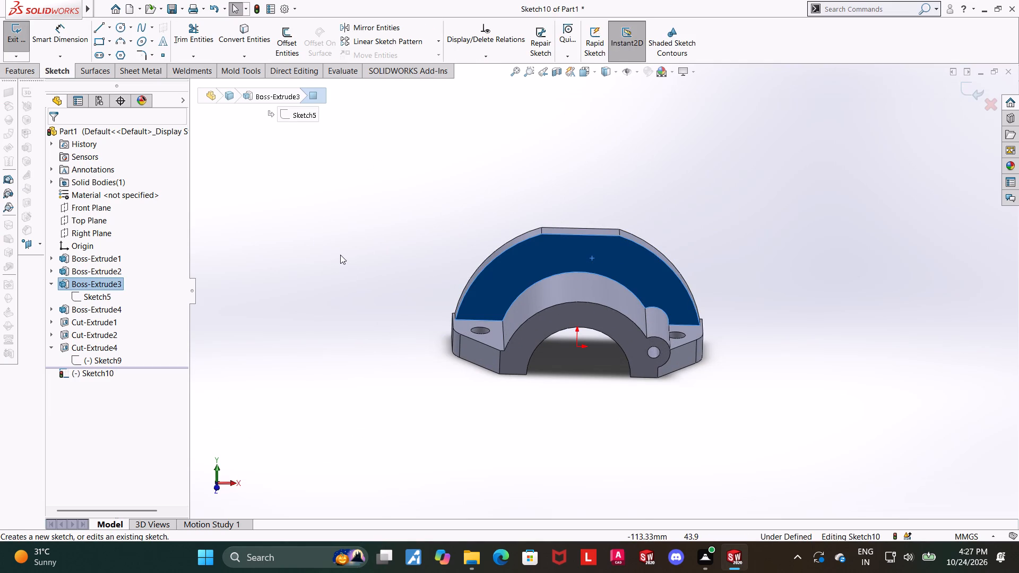
{"action": "left_click", "coordinate": [84, 376]}
{"action": "left_click", "coordinate": [113, 366]}
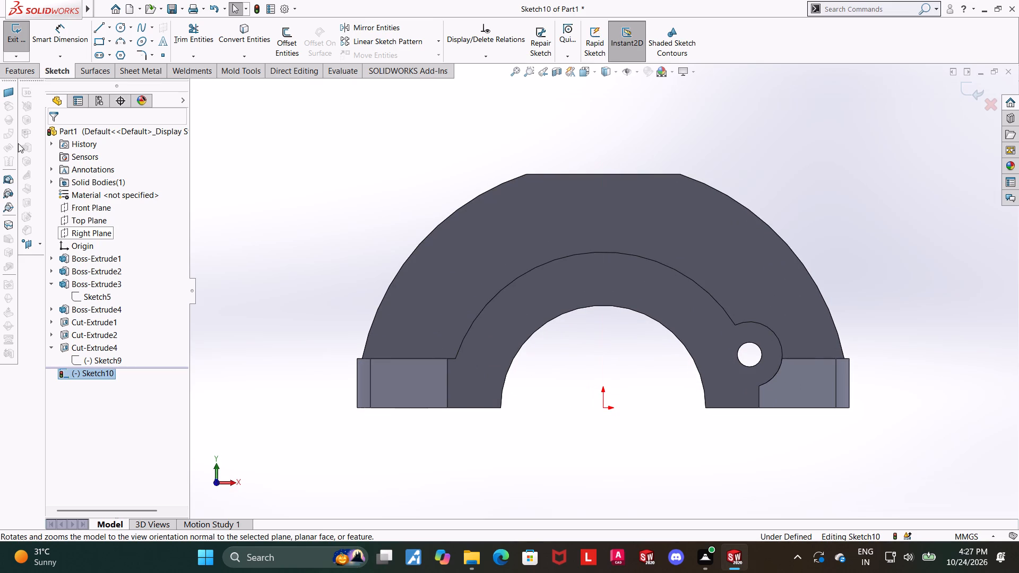
Sketch two circles on the rear wall, about 17.8 mm diameter left of the arch and about 14.6 mm diameter right of it.
{"action": "left_click", "coordinate": [123, 28]}
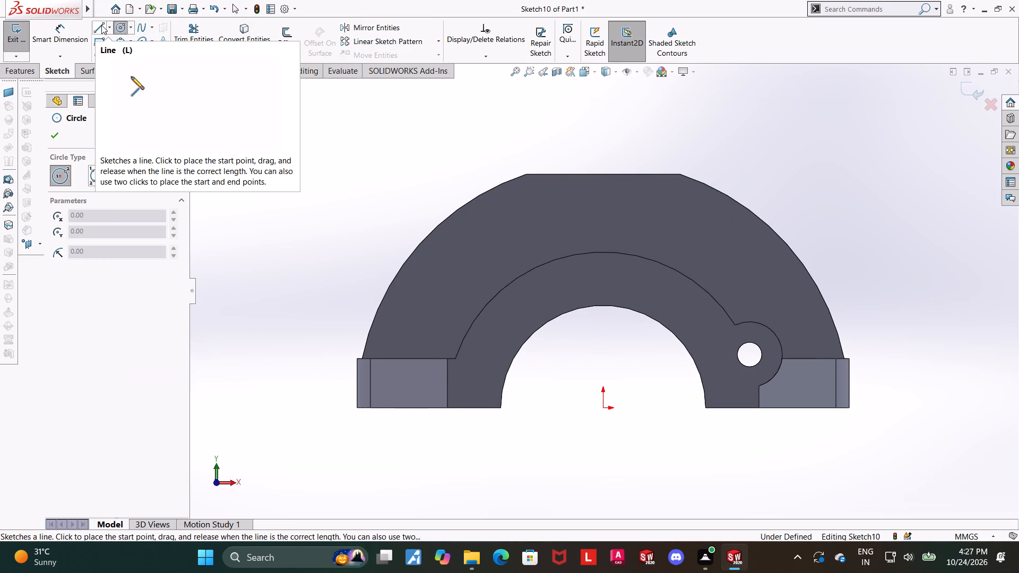
{"action": "left_click", "coordinate": [445, 289]}
{"action": "left_click", "coordinate": [471, 264]}
{"action": "key", "text": "Escape"}
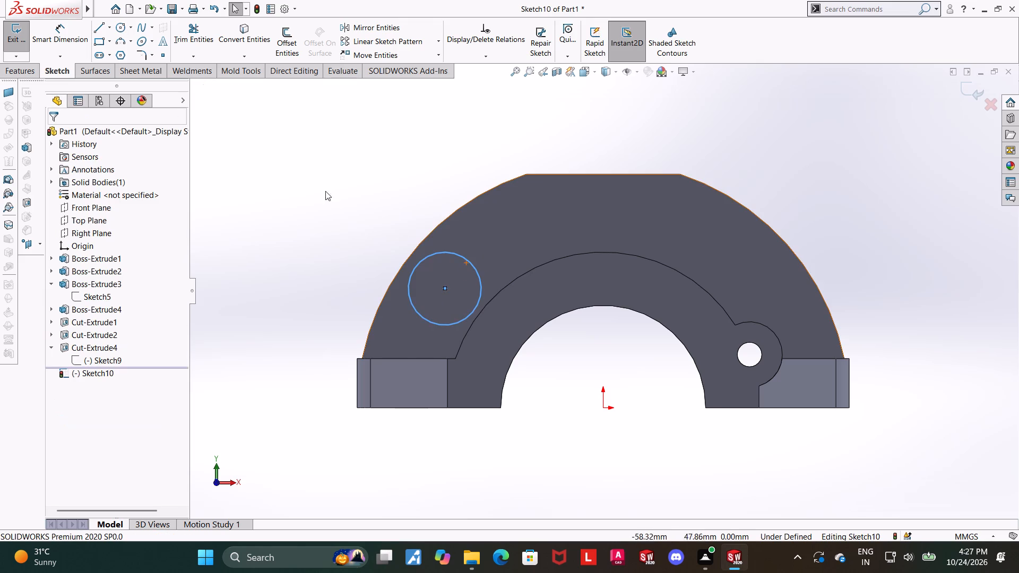
{"action": "left_click", "coordinate": [122, 26]}
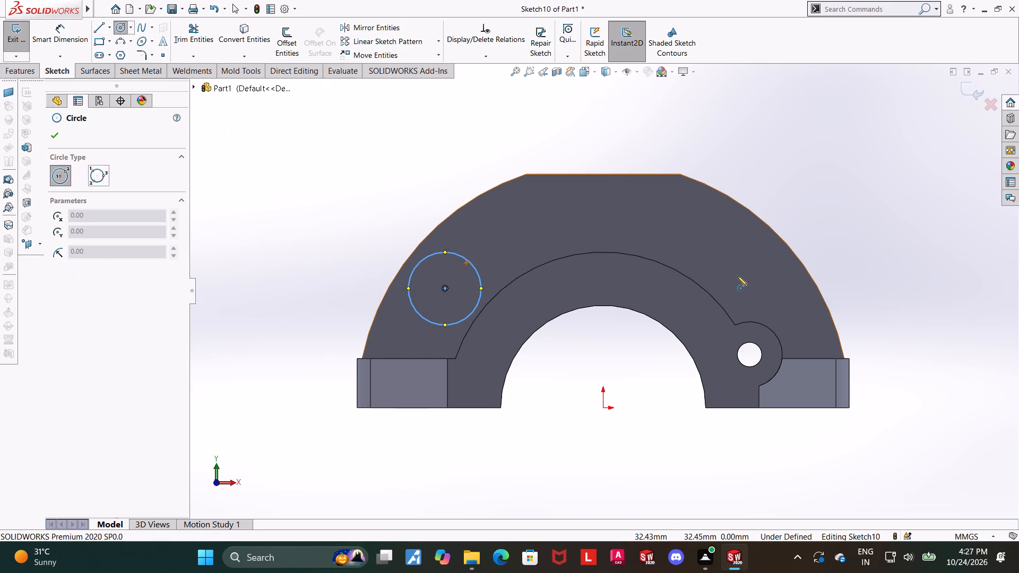
{"action": "left_click", "coordinate": [747, 289]}
{"action": "left_click", "coordinate": [768, 267]}
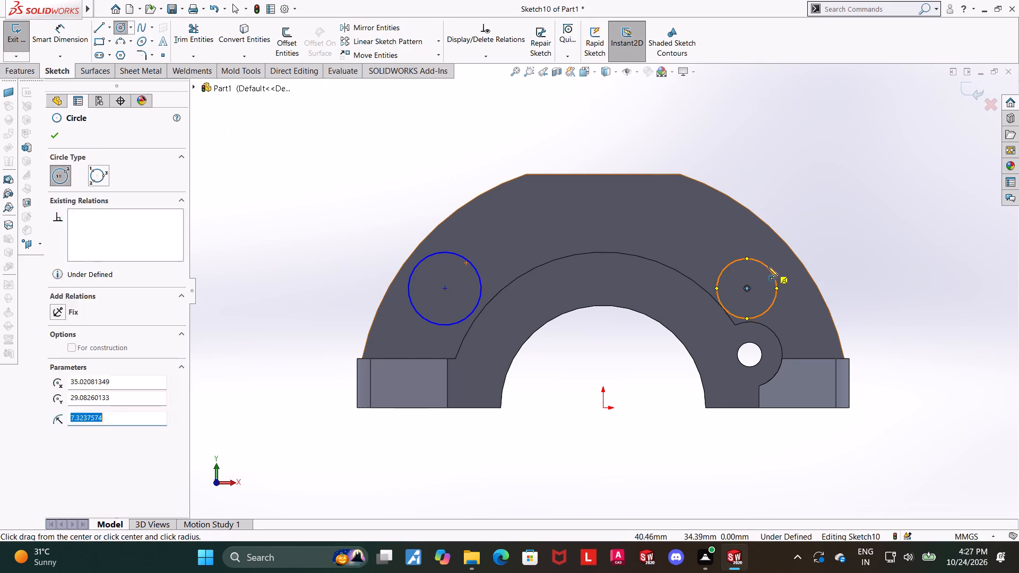
{"action": "key", "text": "Escape"}
{"action": "key", "text": "Escape"}
Dimension the circle on the rear wall above the small holed boss to 9 mm diameter.
{"action": "left_click", "coordinate": [71, 28]}
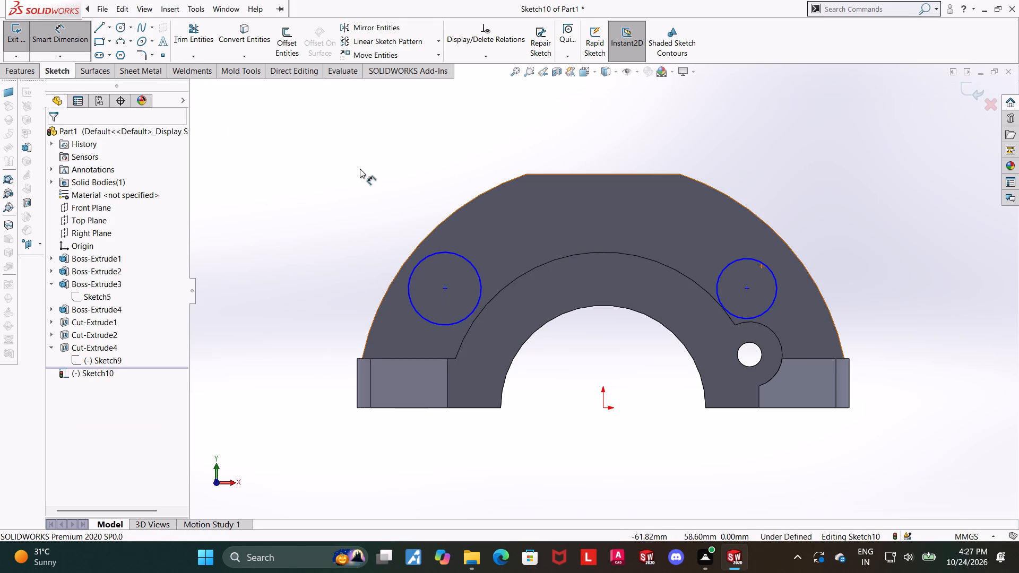
{"action": "left_click", "coordinate": [776, 275]}
{"action": "left_click", "coordinate": [830, 209]}
{"action": "key", "text": "9"}
{"action": "key", "text": "Return"}
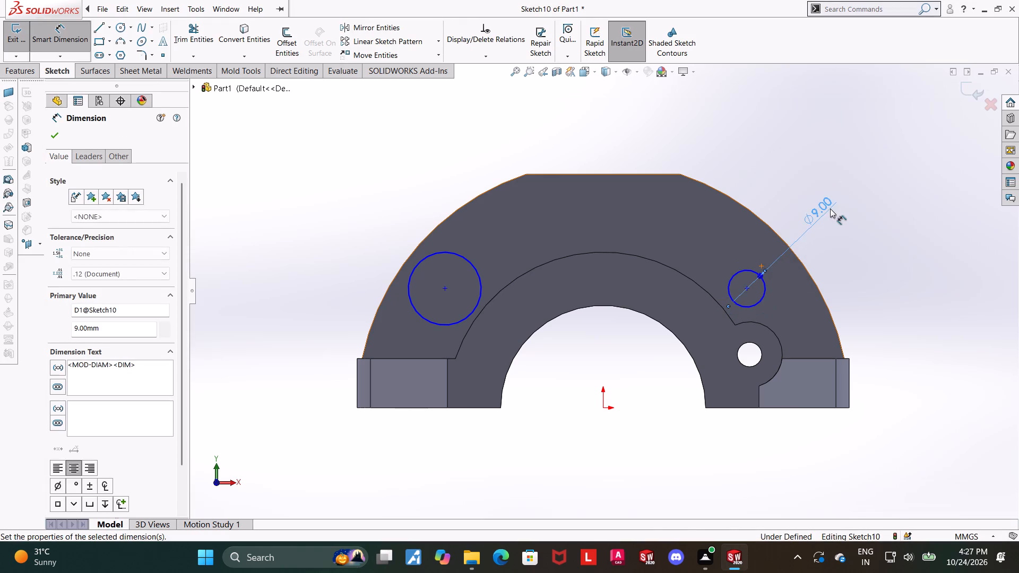
{"action": "key", "text": "Escape"}
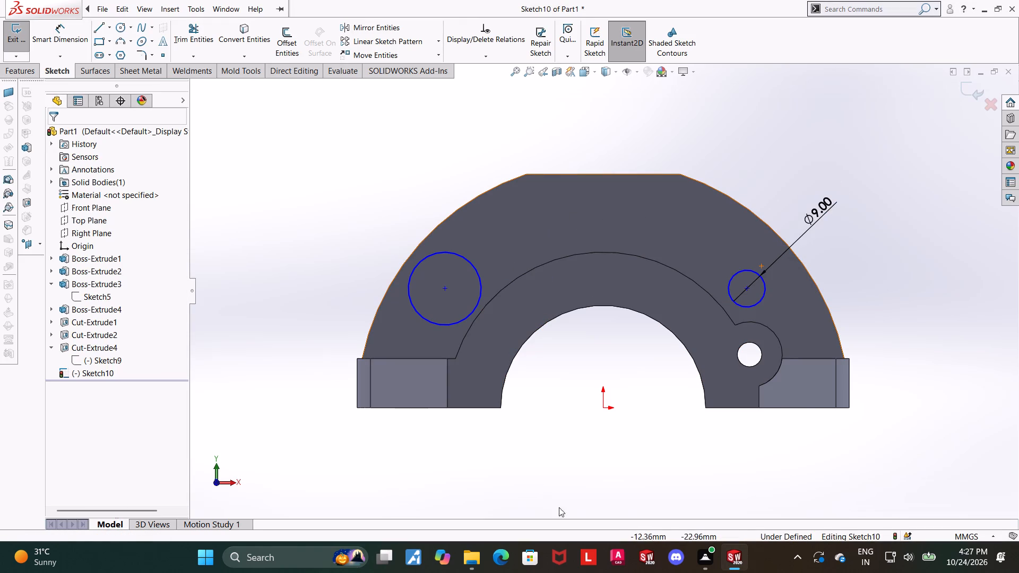
Make the two circles on the rear wall equal with an Equal relation.
{"action": "left_click", "coordinate": [581, 482]}
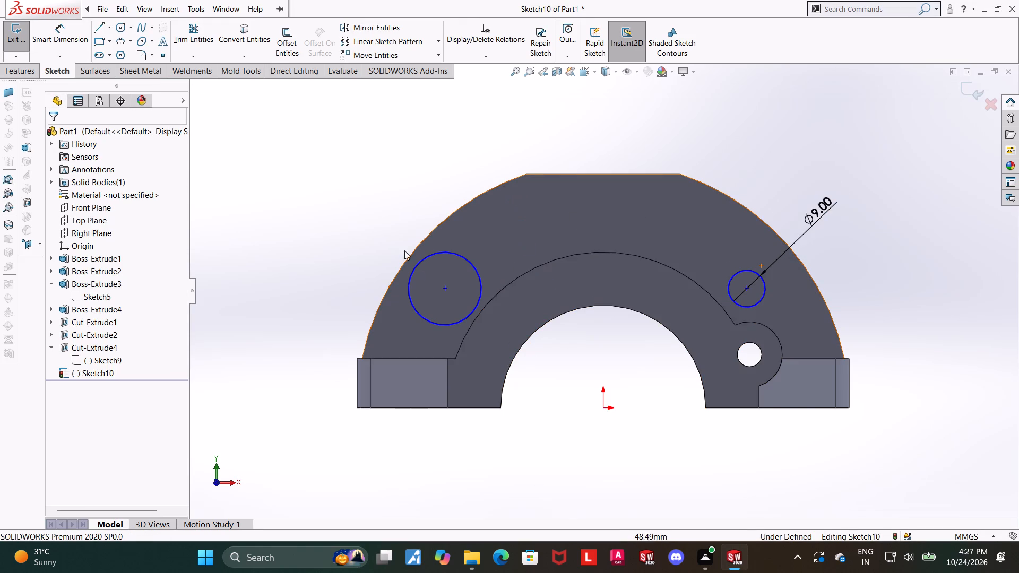
{"action": "left_click", "coordinate": [421, 259], "text": "ctrl"}
{"action": "left_click", "coordinate": [731, 281], "text": "ctrl"}
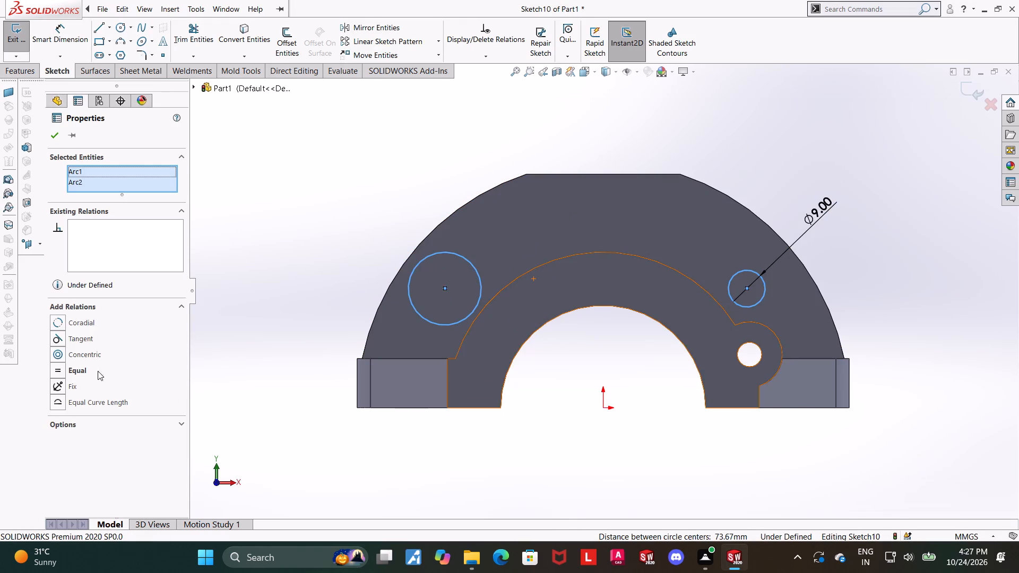
{"action": "left_click", "coordinate": [326, 490]}
{"action": "left_click", "coordinate": [434, 255]}
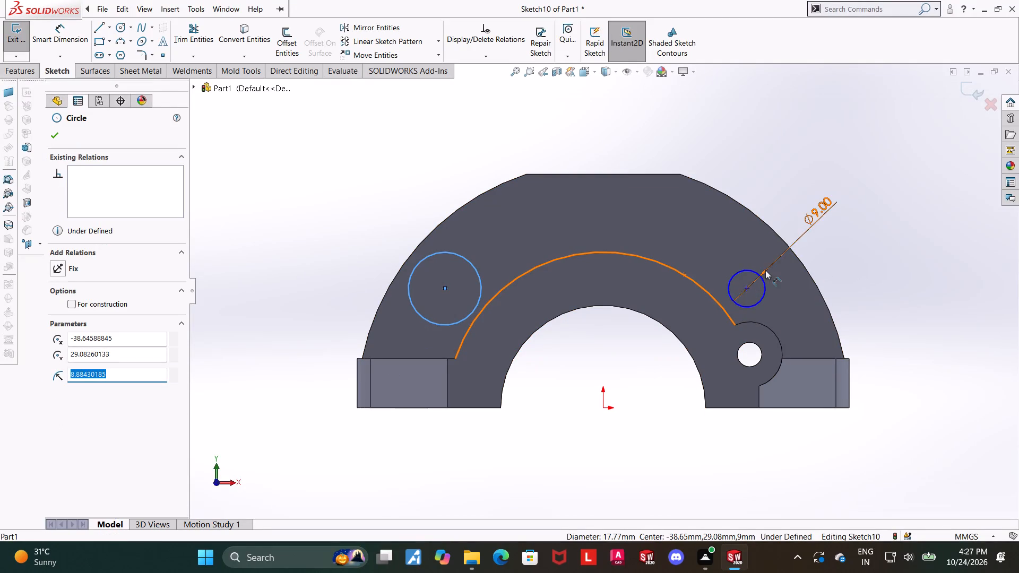
{"action": "left_click", "coordinate": [756, 271], "text": "ctrl"}
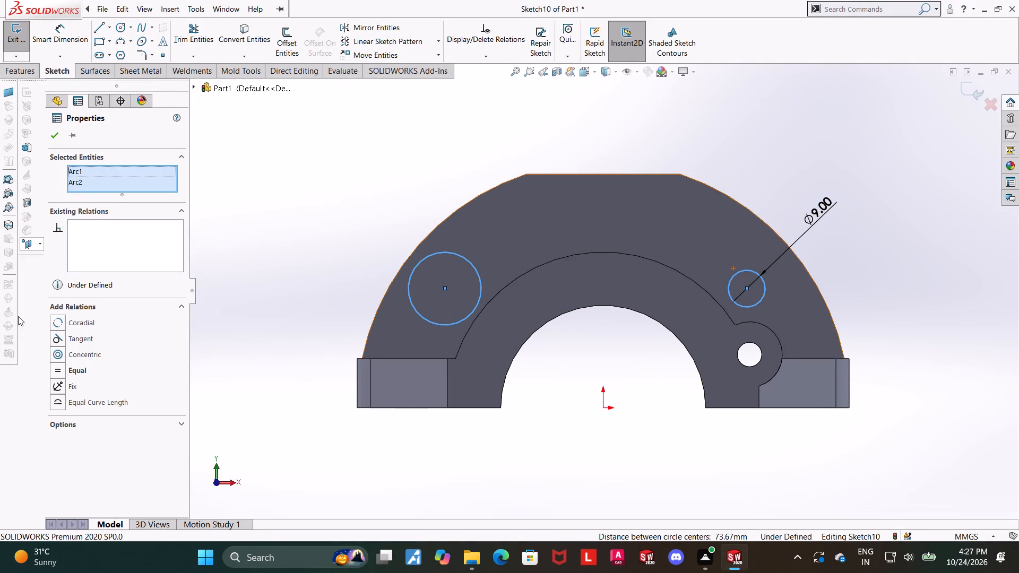
{"action": "left_click", "coordinate": [55, 367]}
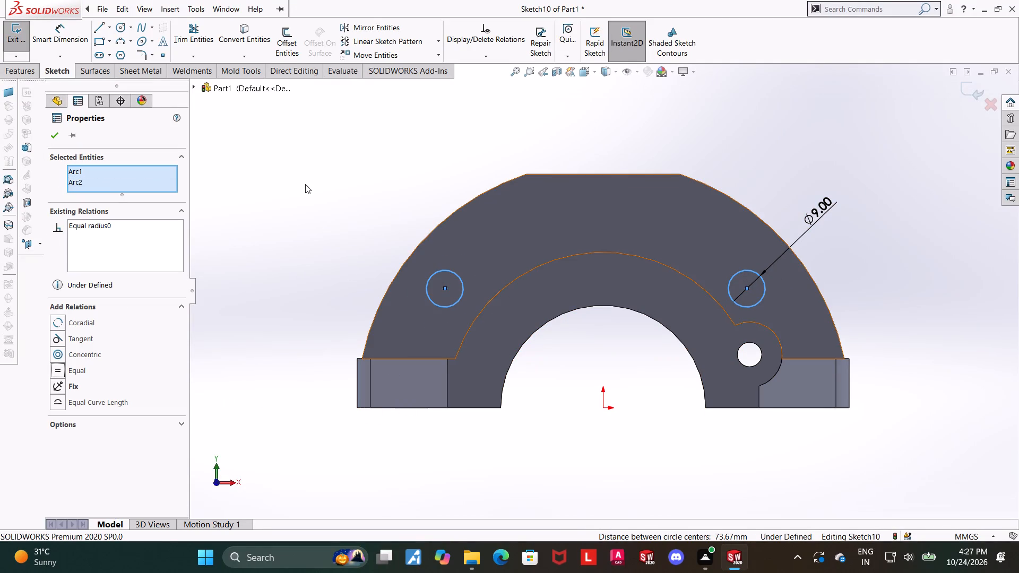
Dimension the horizontal distance between the centres of the two rear-wall circles to 76 mm.
{"action": "left_click", "coordinate": [63, 35]}
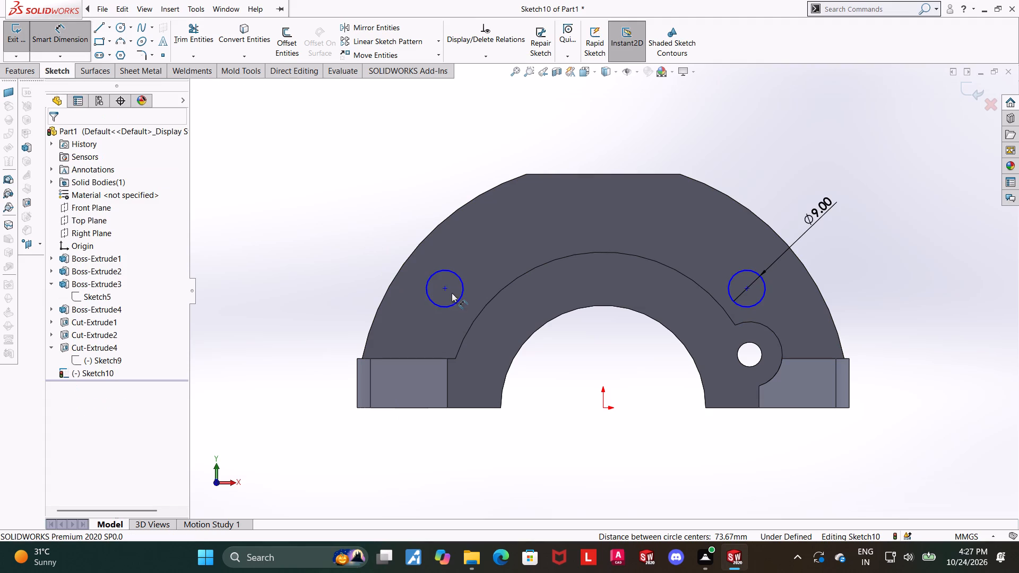
{"action": "left_click", "coordinate": [446, 292]}
{"action": "left_click", "coordinate": [447, 291]}
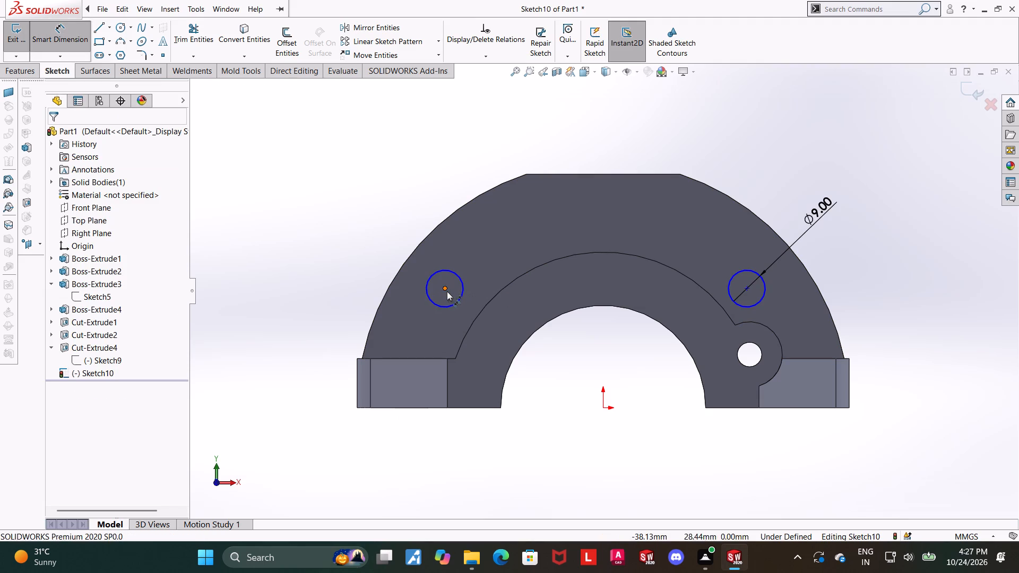
{"action": "left_click", "coordinate": [744, 291]}
{"action": "left_click", "coordinate": [693, 137]}
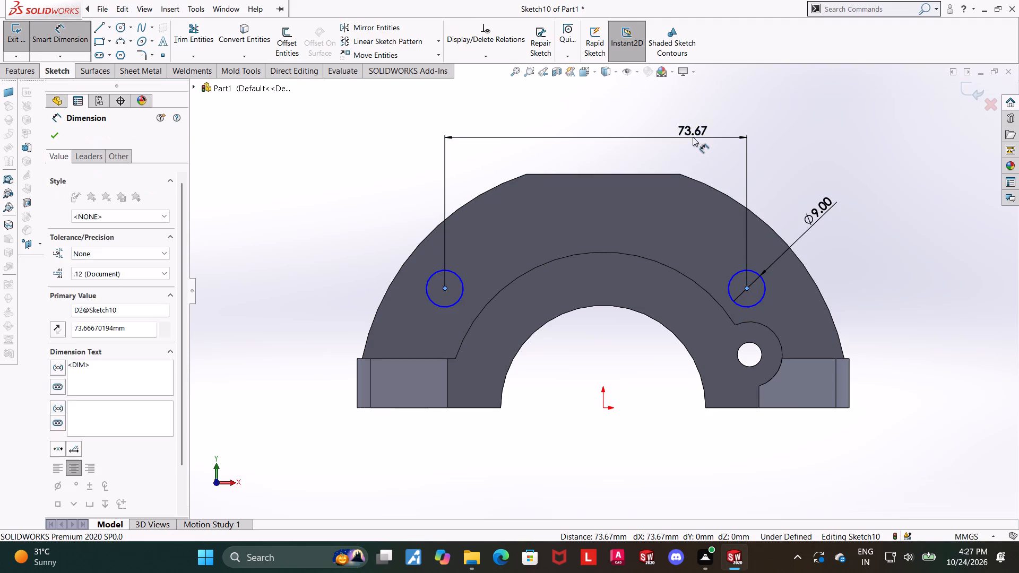
{"action": "type", "text": "76"}
{"action": "key", "text": "Return"}
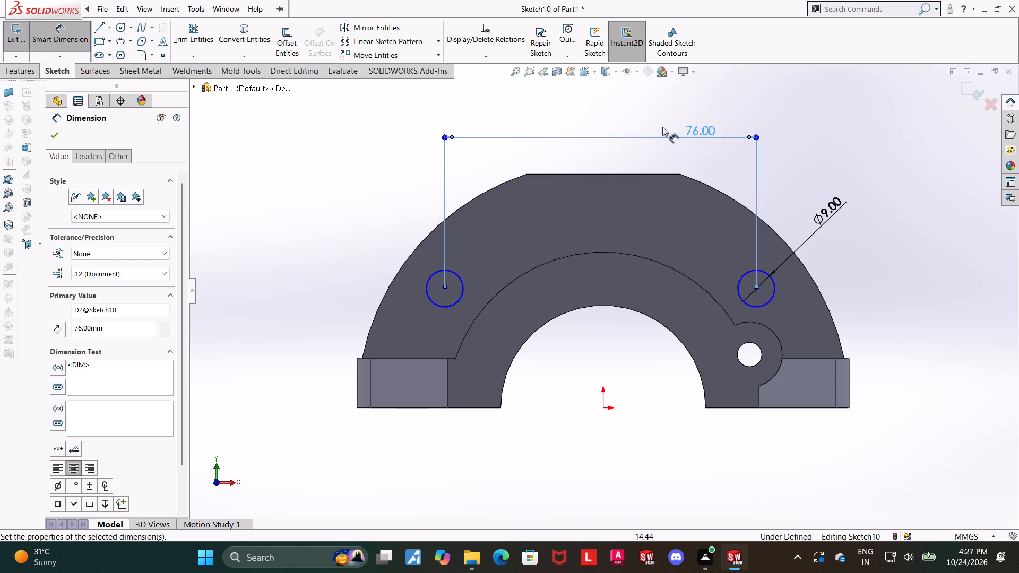
{"action": "key", "text": "Escape"}
Sketch a vertical centerline about 19.6 mm long upward from the origin.
{"action": "left_click", "coordinate": [109, 32]}
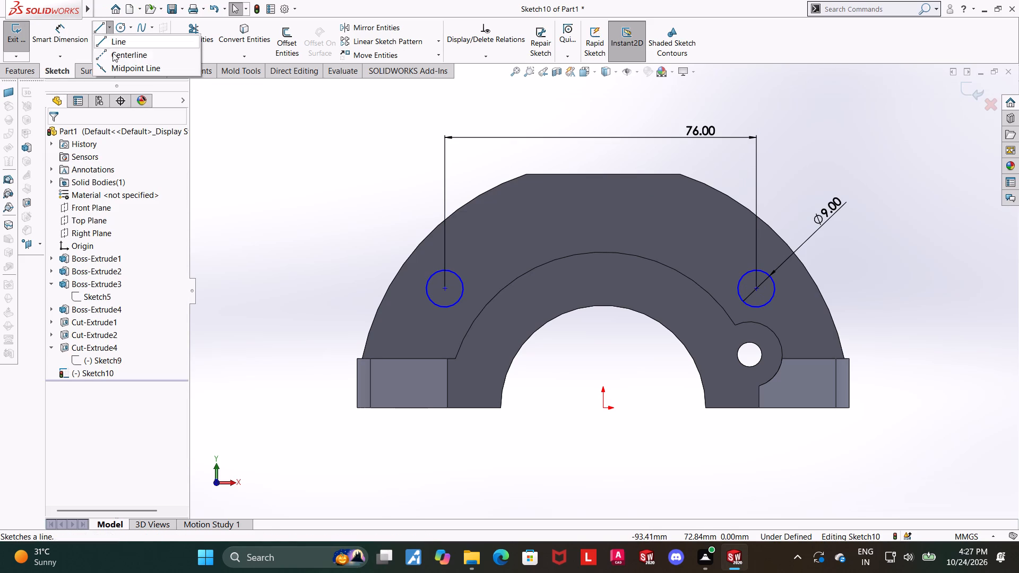
{"action": "left_click", "coordinate": [114, 61]}
{"action": "left_click", "coordinate": [598, 404]}
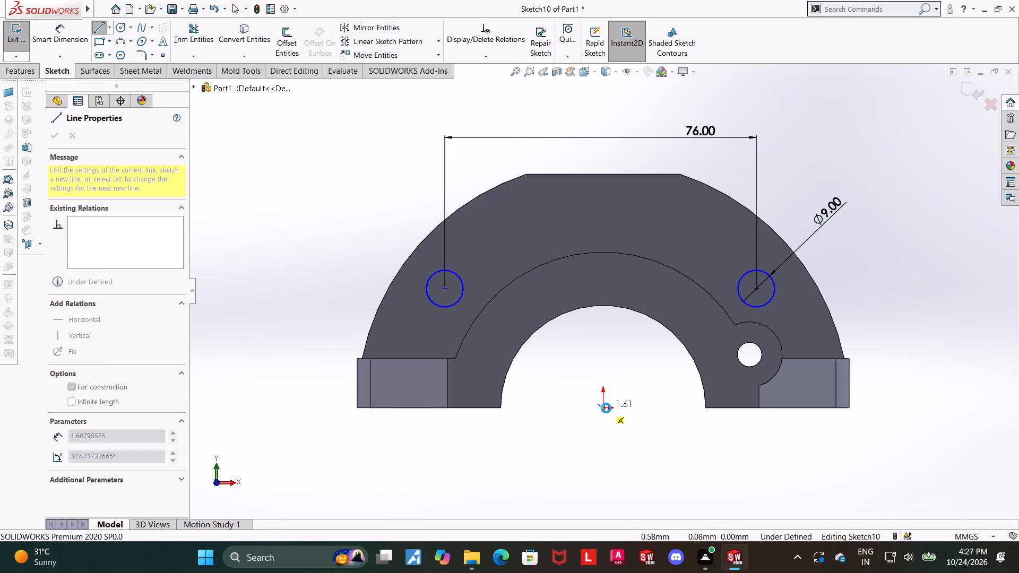
{"action": "key", "text": "Escape"}
{"action": "left_click", "coordinate": [111, 28]}
{"action": "left_click", "coordinate": [107, 54]}
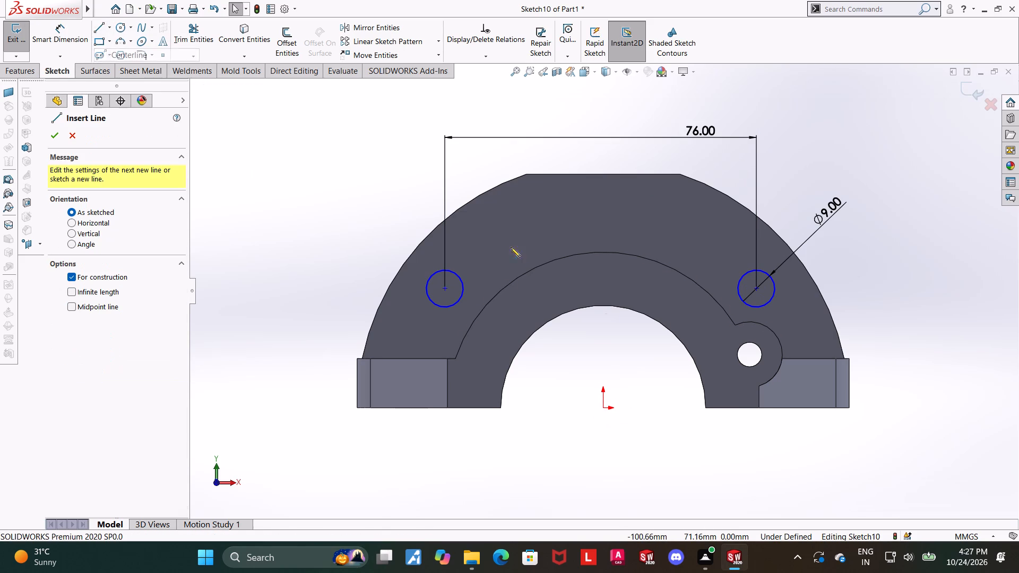
{"action": "left_click", "coordinate": [606, 408]}
{"action": "left_click", "coordinate": [602, 327]}
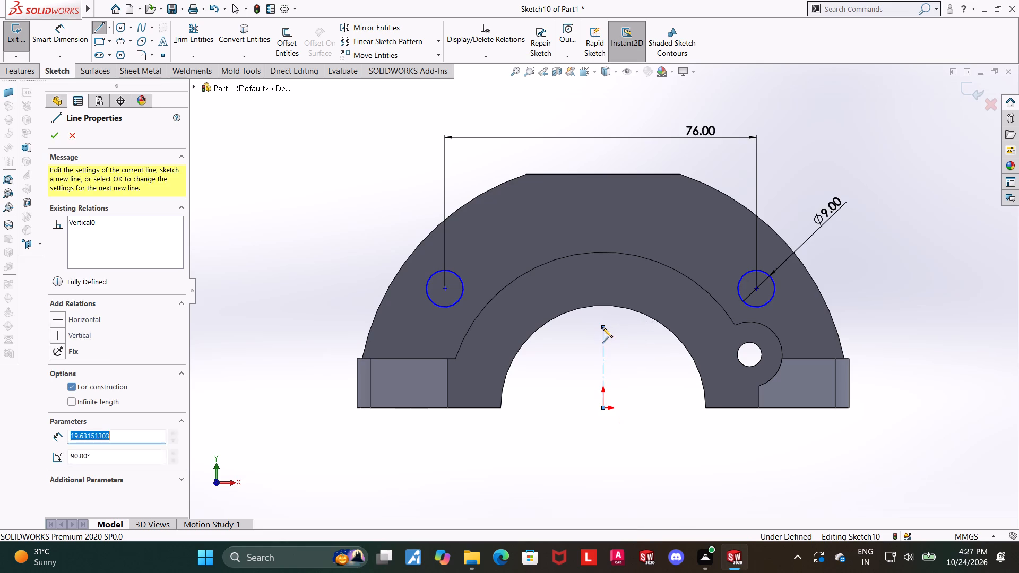
{"action": "key", "text": "Escape"}
{"action": "key", "text": "Escape"}
{"action": "key", "text": "Escape"}
Make the two circle centres symmetric about the vertical centerline with a Symmetric relation.
{"action": "left_click", "coordinate": [447, 289]}
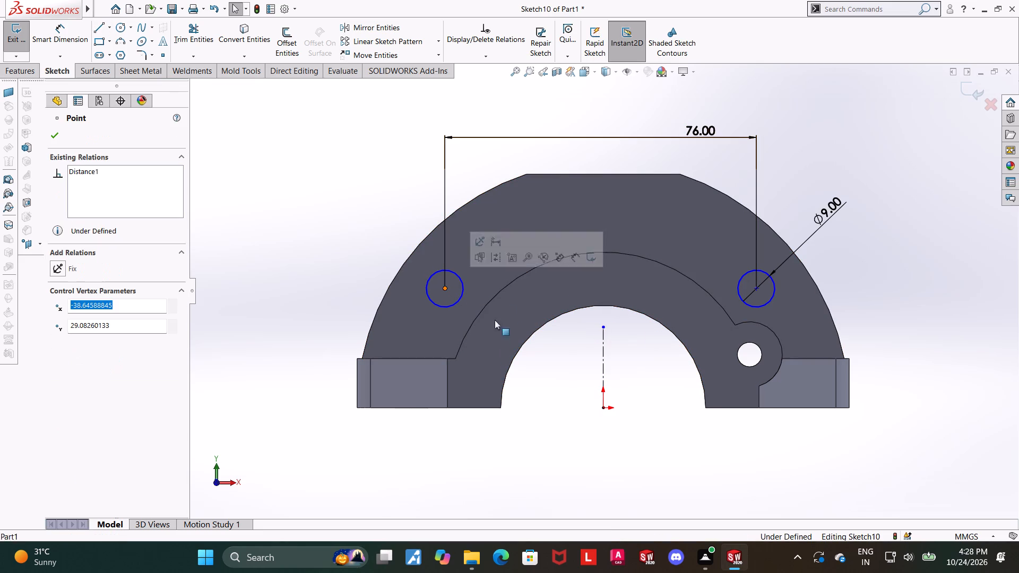
{"action": "left_click", "coordinate": [605, 351], "text": "ctrl"}
{"action": "left_click", "coordinate": [756, 288], "text": "ctrl"}
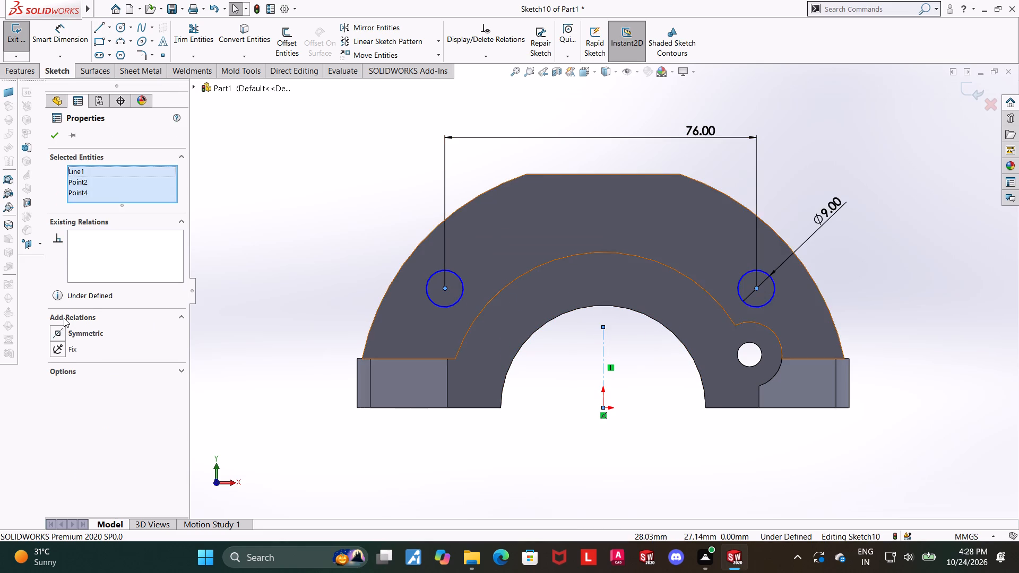
{"action": "left_click", "coordinate": [56, 338]}
{"action": "left_click", "coordinate": [508, 447]}
Dimension the height of the left circle's centre above the base plate's bottom edge to 27 mm.
{"action": "scroll", "coordinate": [626, 421], "scroll_direction": "up", "scroll_amount": 2}
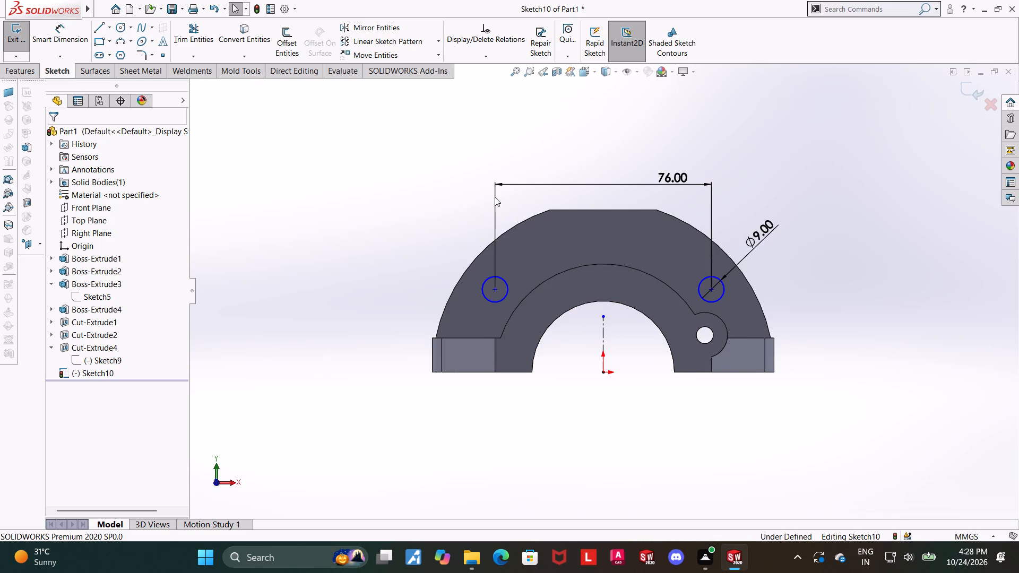
{"action": "left_click", "coordinate": [73, 36]}
{"action": "left_click", "coordinate": [494, 290]}
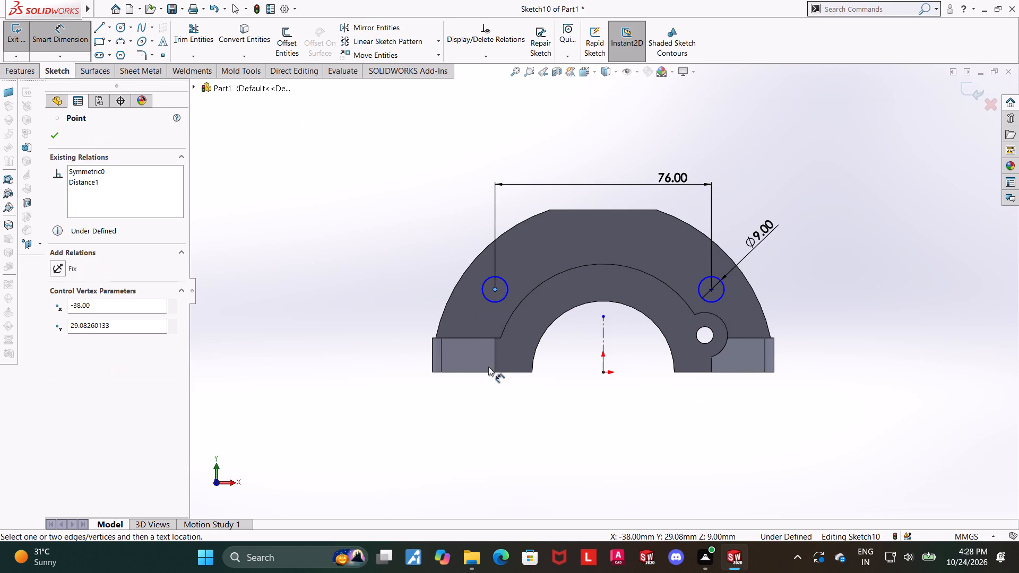
{"action": "left_click", "coordinate": [485, 372]}
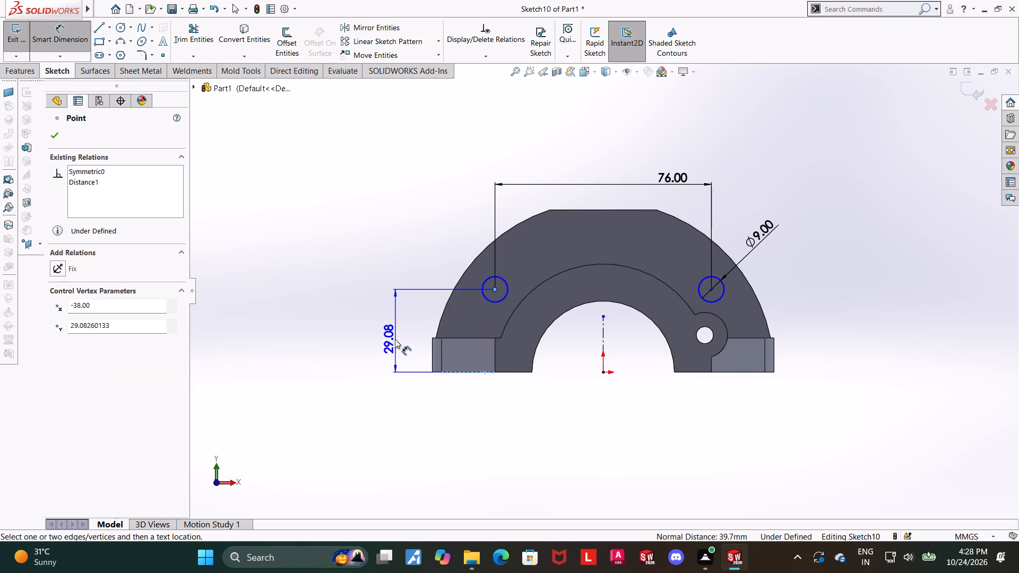
{"action": "left_click", "coordinate": [395, 339]}
{"action": "key", "text": "2"}
{"action": "key", "text": "7"}
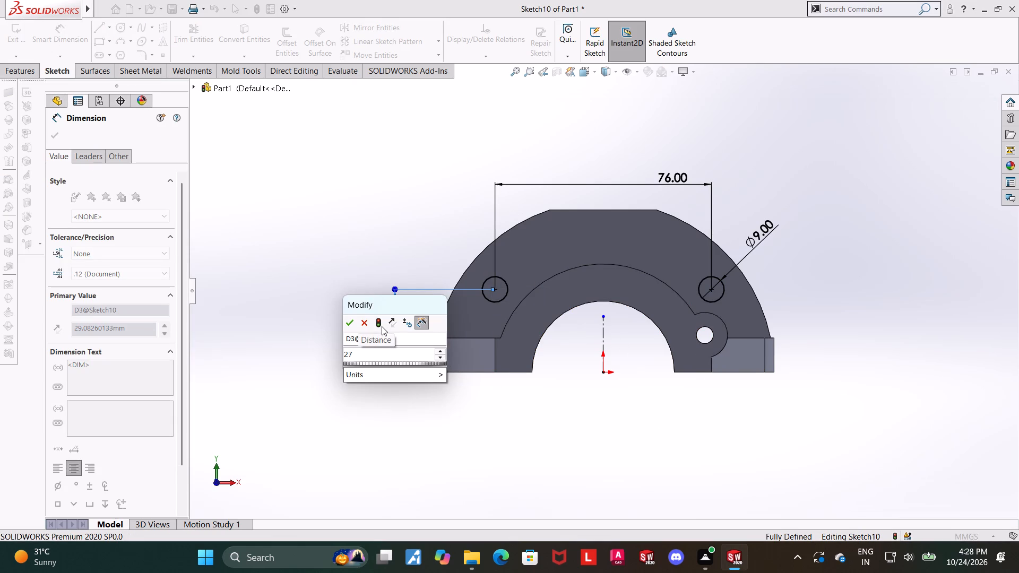
{"action": "key", "text": "Return"}
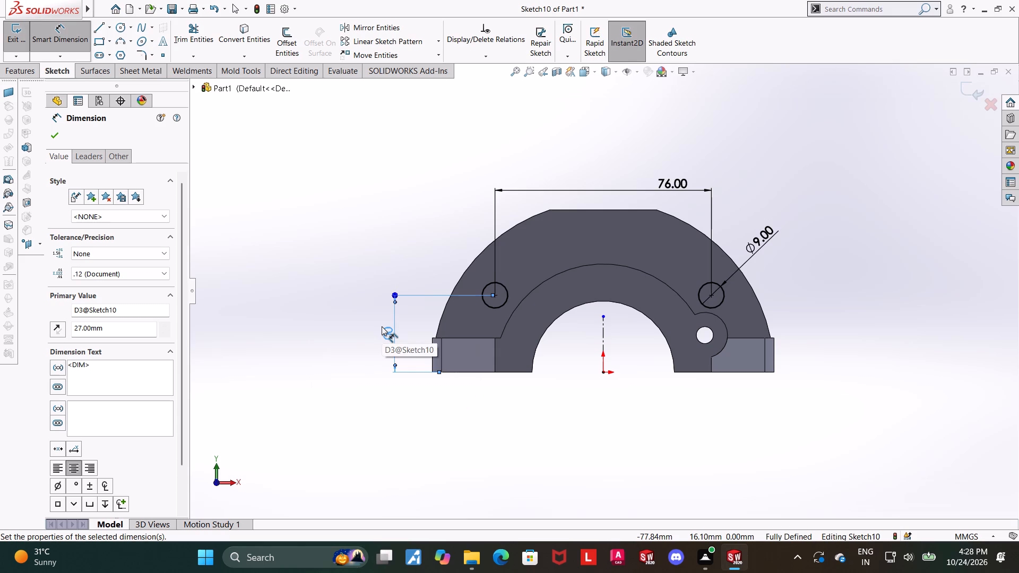
{"action": "key", "text": "Escape"}
{"action": "left_click", "coordinate": [804, 421]}
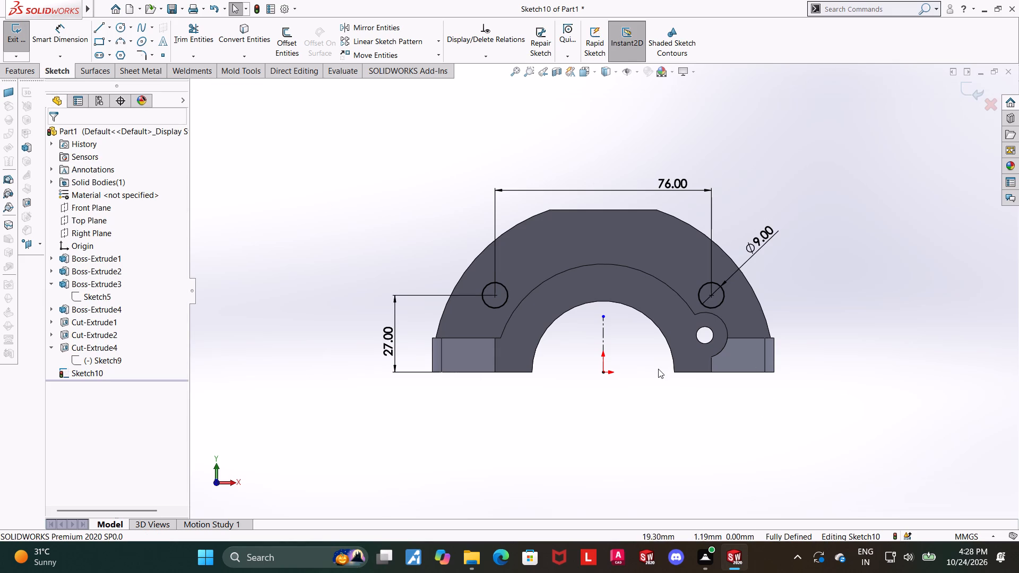
{"action": "left_click", "coordinate": [581, 430]}
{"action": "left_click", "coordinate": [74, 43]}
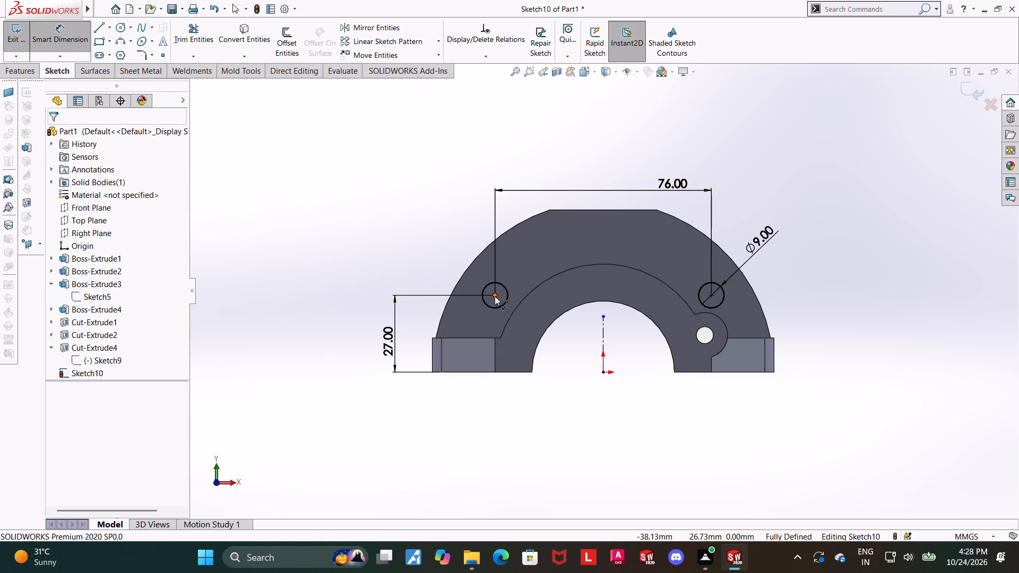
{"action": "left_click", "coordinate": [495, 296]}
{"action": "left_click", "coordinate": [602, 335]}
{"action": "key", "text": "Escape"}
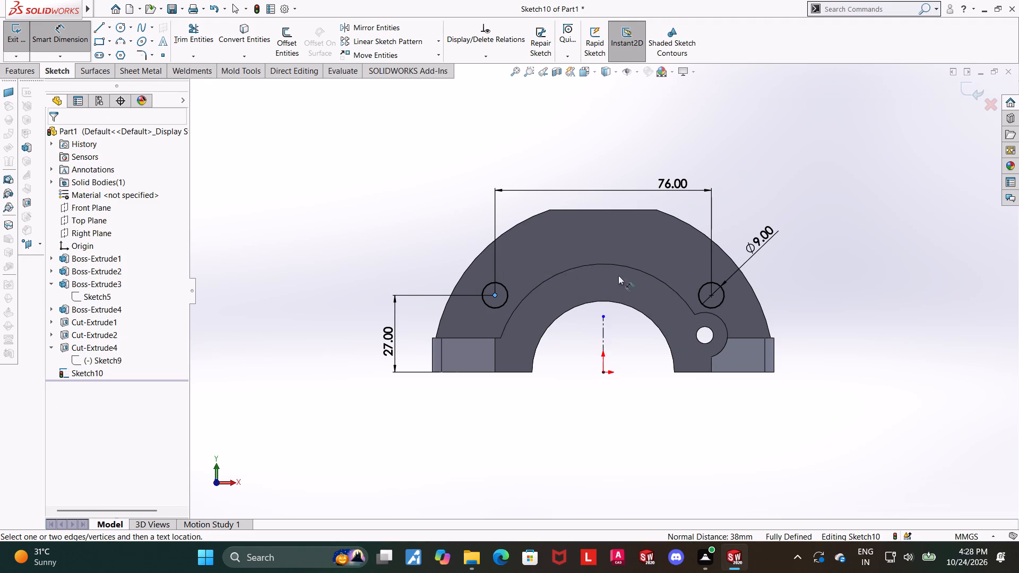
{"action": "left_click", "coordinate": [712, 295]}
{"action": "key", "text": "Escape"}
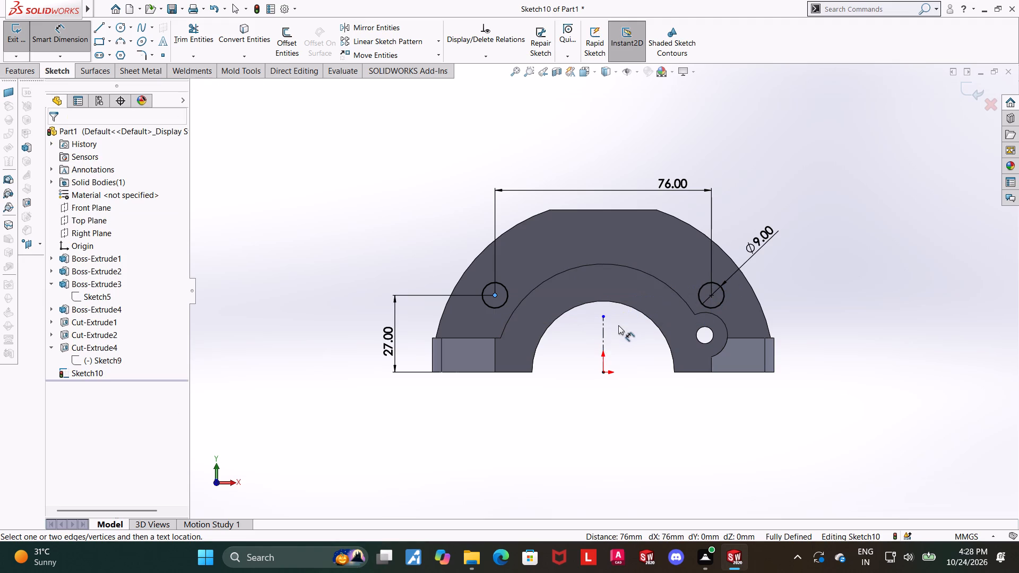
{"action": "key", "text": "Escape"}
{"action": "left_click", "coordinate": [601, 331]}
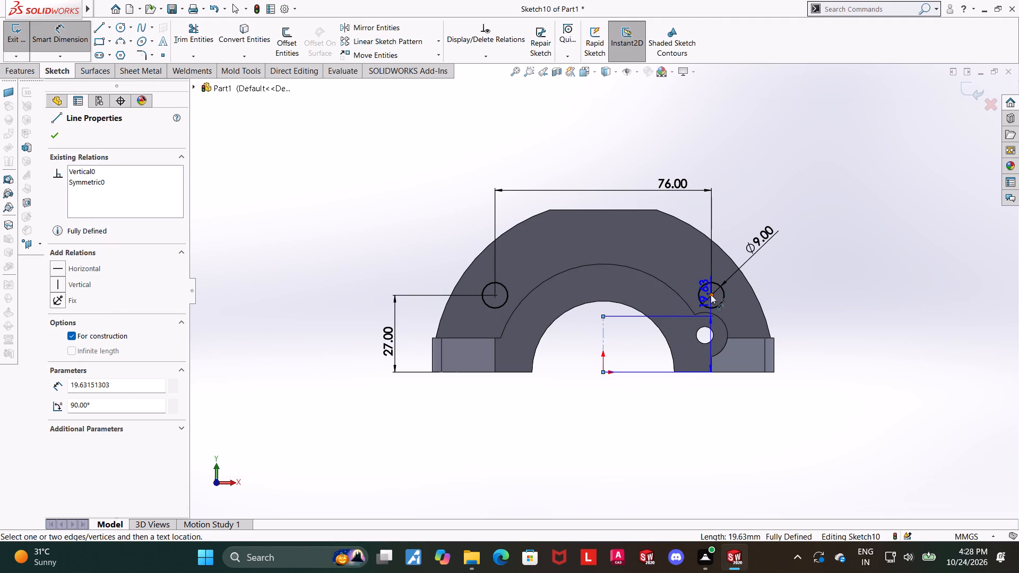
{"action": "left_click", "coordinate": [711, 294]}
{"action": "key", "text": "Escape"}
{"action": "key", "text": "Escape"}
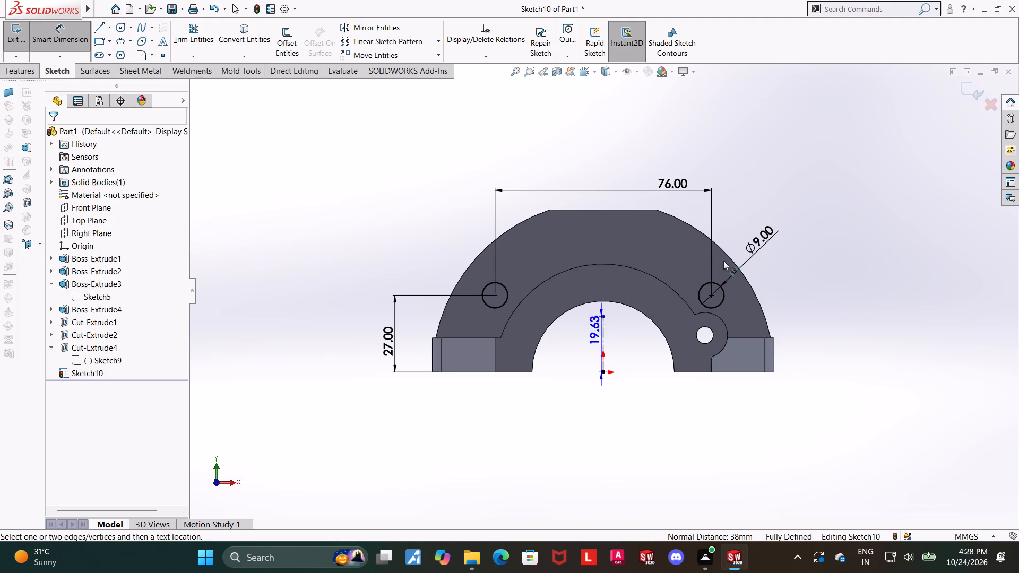
Exit the sketch and cut-extrude the two circles through the rear wall with the Up To Next end condition.
{"action": "left_click", "coordinate": [973, 94]}
{"action": "scroll", "coordinate": [849, 162], "scroll_direction": "up", "scroll_amount": 2}
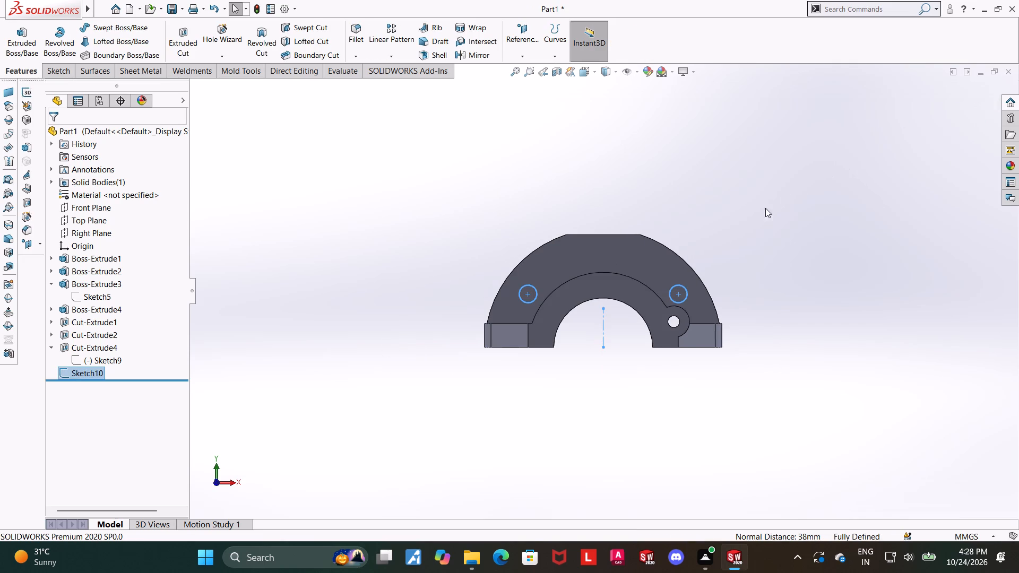
{"action": "middle_click_drag", "start_coordinate": [758, 218], "coordinate": [785, 253]}
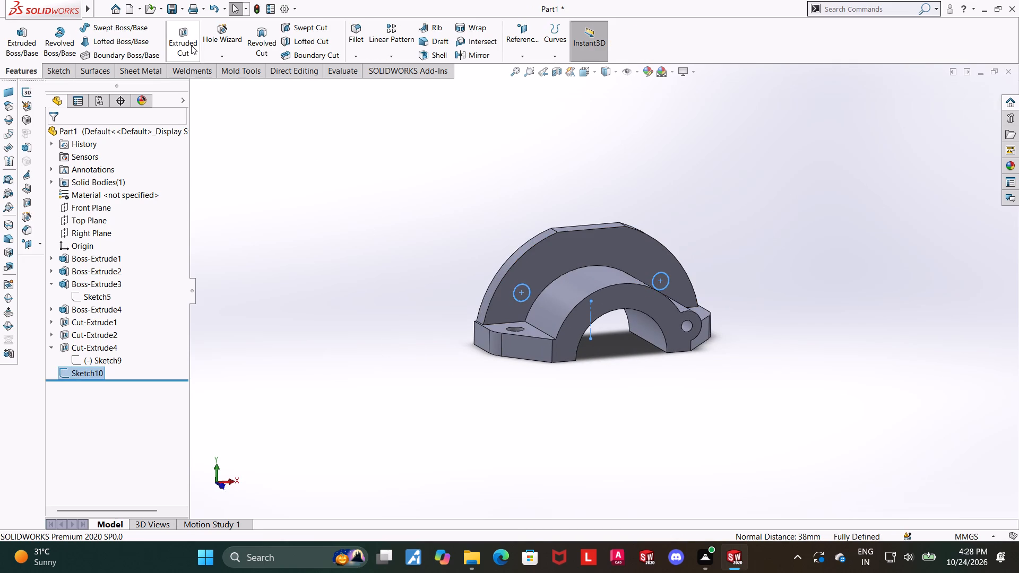
{"action": "left_click", "coordinate": [191, 45]}
{"action": "middle_click_drag", "start_coordinate": [321, 211], "coordinate": [355, 220]}
{"action": "left_click", "coordinate": [87, 210]}
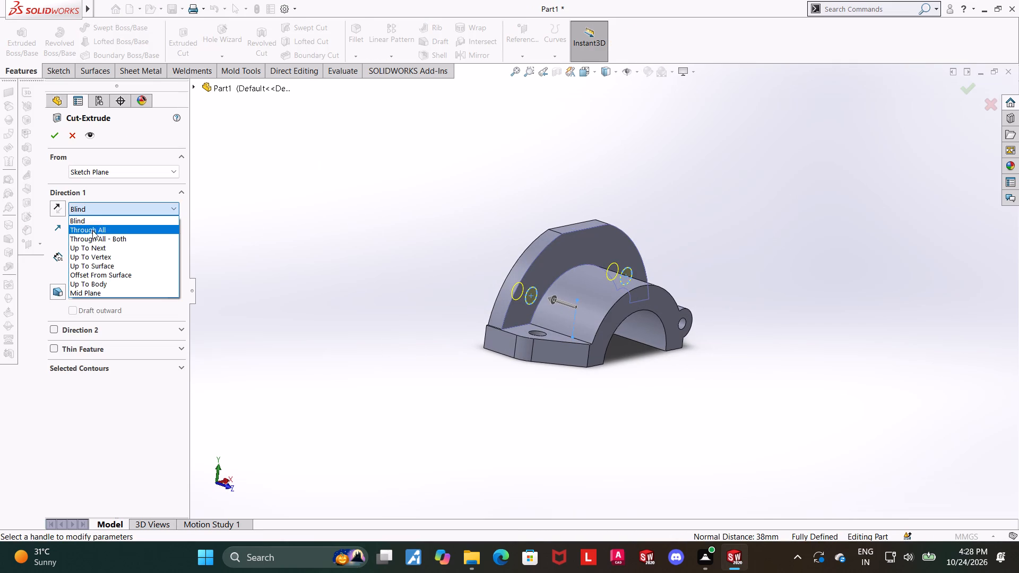
{"action": "left_click", "coordinate": [94, 249]}
{"action": "left_click", "coordinate": [50, 129]}
{"action": "left_click", "coordinate": [357, 353]}
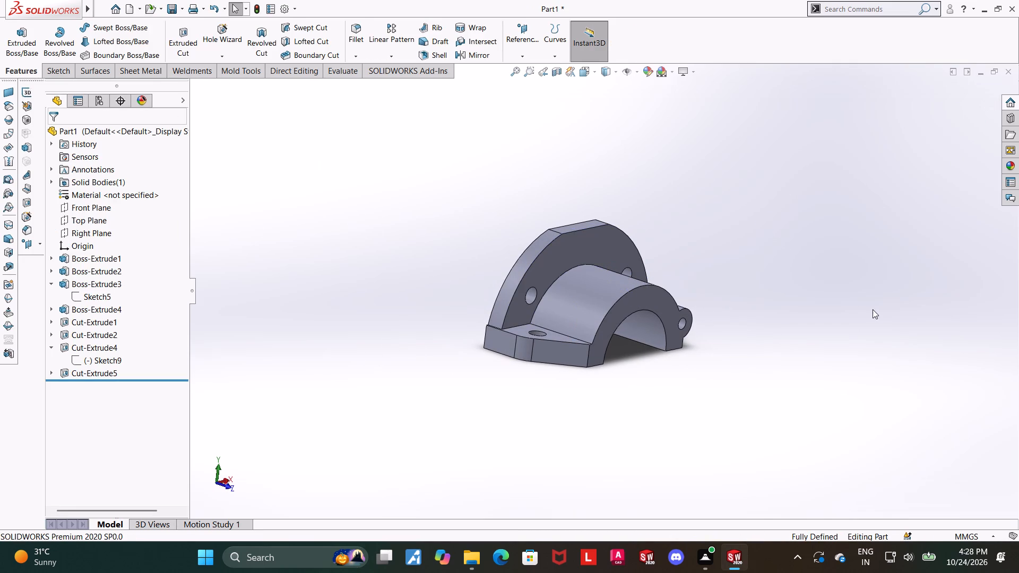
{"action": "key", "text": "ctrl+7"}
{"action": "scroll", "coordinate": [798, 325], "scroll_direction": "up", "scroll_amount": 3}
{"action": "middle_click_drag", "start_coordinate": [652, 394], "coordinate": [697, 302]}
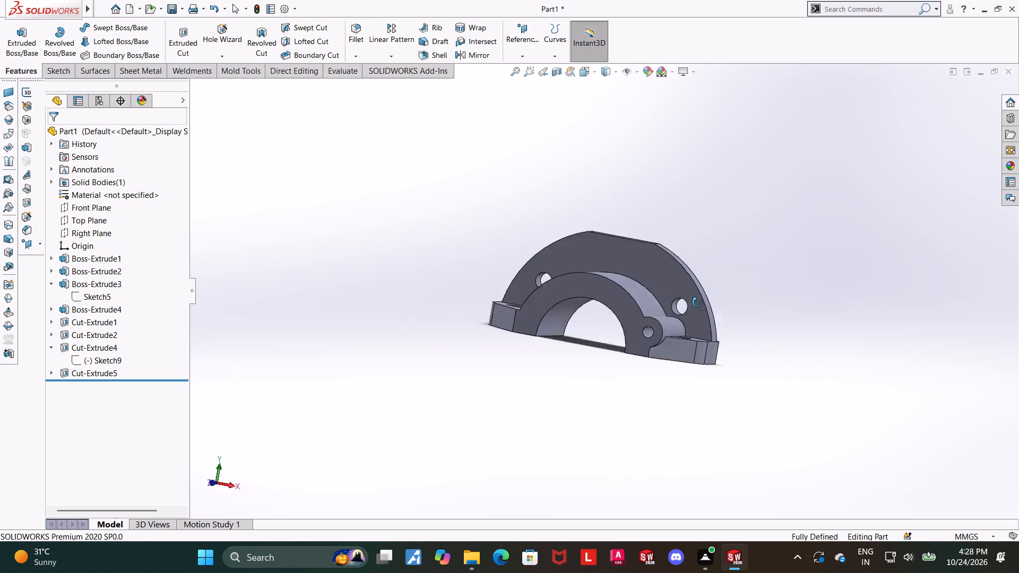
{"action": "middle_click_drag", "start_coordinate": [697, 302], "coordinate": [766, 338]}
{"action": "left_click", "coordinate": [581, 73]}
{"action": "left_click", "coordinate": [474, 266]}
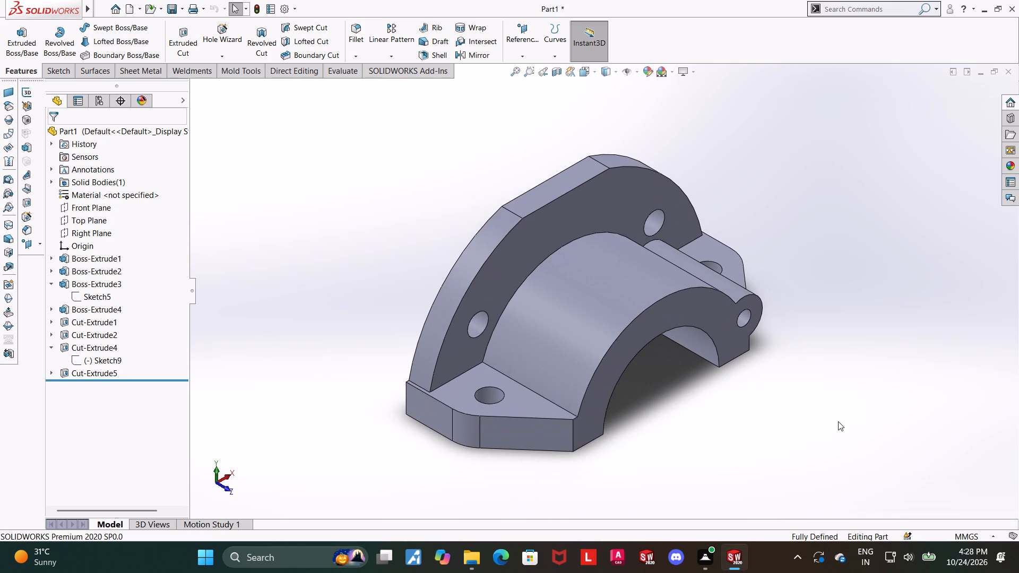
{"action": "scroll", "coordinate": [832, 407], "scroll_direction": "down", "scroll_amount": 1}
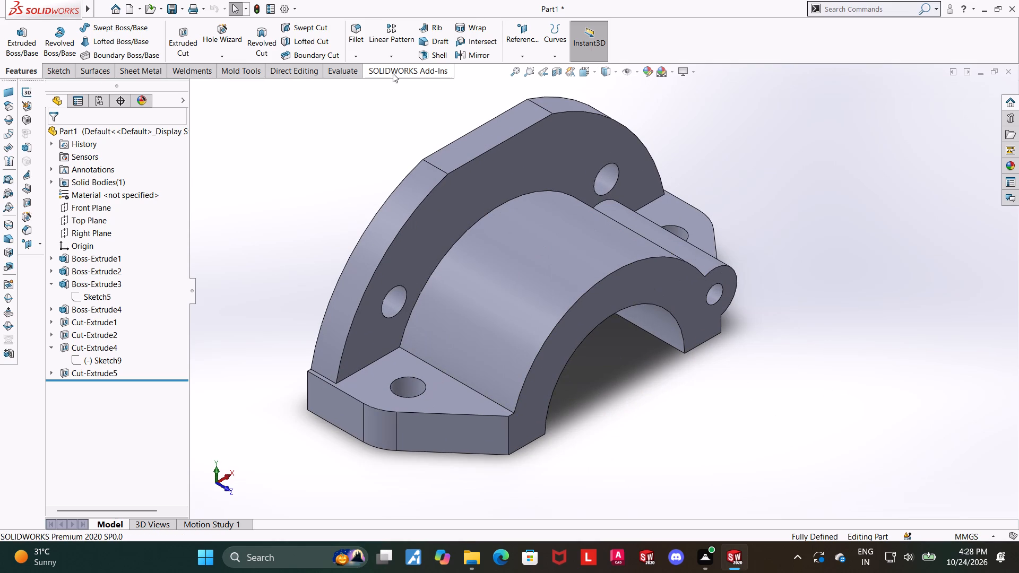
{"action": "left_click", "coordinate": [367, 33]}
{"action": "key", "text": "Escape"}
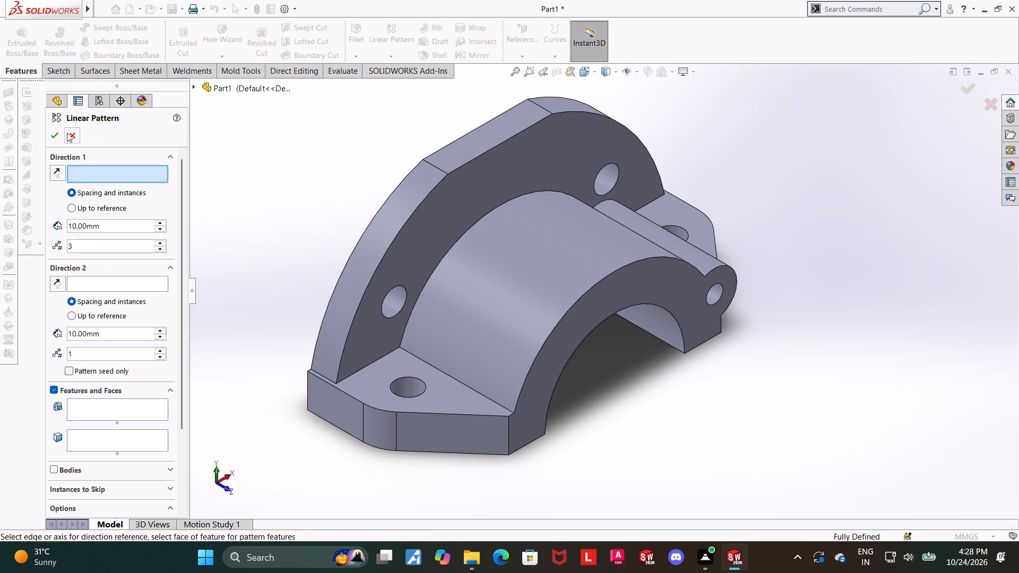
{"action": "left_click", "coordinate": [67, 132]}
Start a 2 mm constant-radius fillet and pick the top outer edge of the base plate's left lug.
{"action": "scroll", "coordinate": [320, 151], "scroll_direction": "up", "scroll_amount": 1}
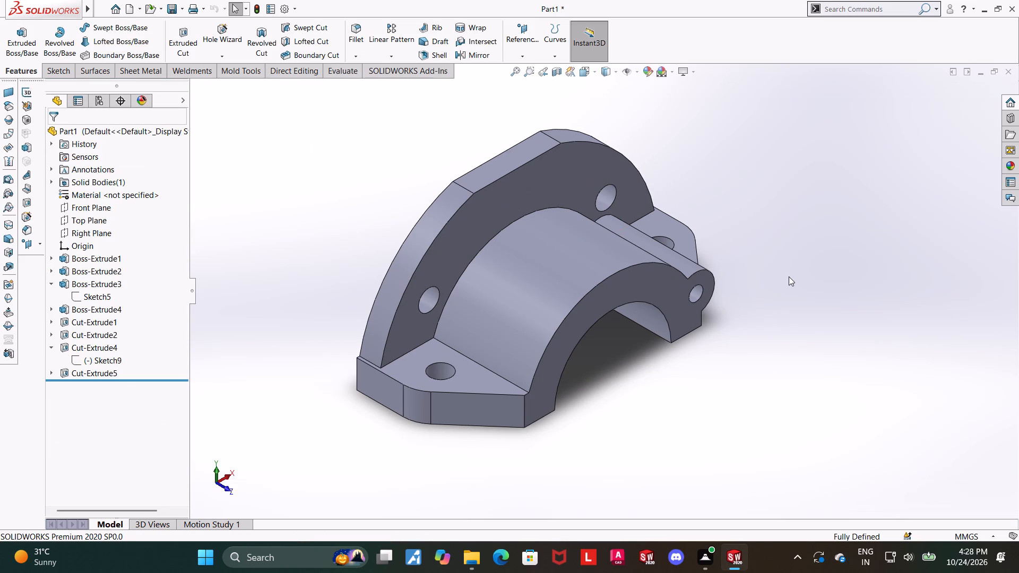
{"action": "scroll", "coordinate": [789, 276], "scroll_direction": "up", "scroll_amount": 1}
{"action": "scroll", "coordinate": [558, 242], "scroll_direction": "down", "scroll_amount": 1}
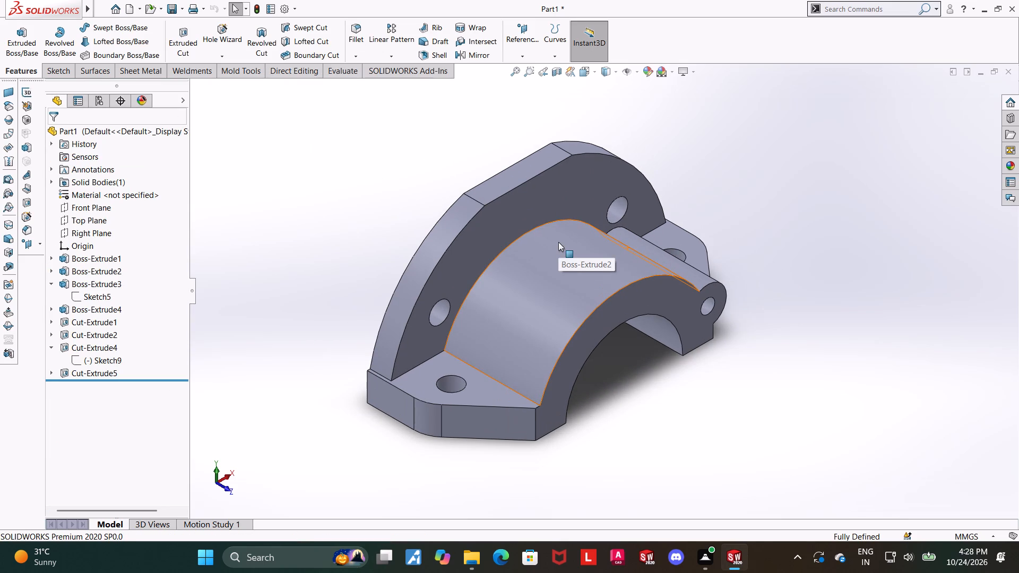
{"action": "scroll", "coordinate": [539, 239], "scroll_direction": "up", "scroll_amount": 1}
{"action": "scroll", "coordinate": [614, 256], "scroll_direction": "down", "scroll_amount": 1}
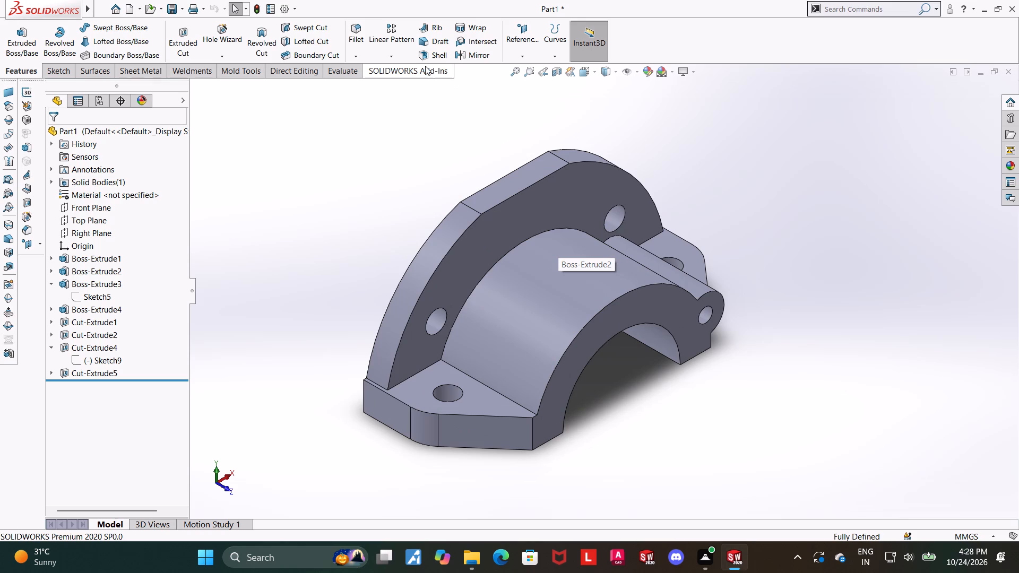
{"action": "left_click", "coordinate": [360, 33]}
{"action": "key", "text": "2"}
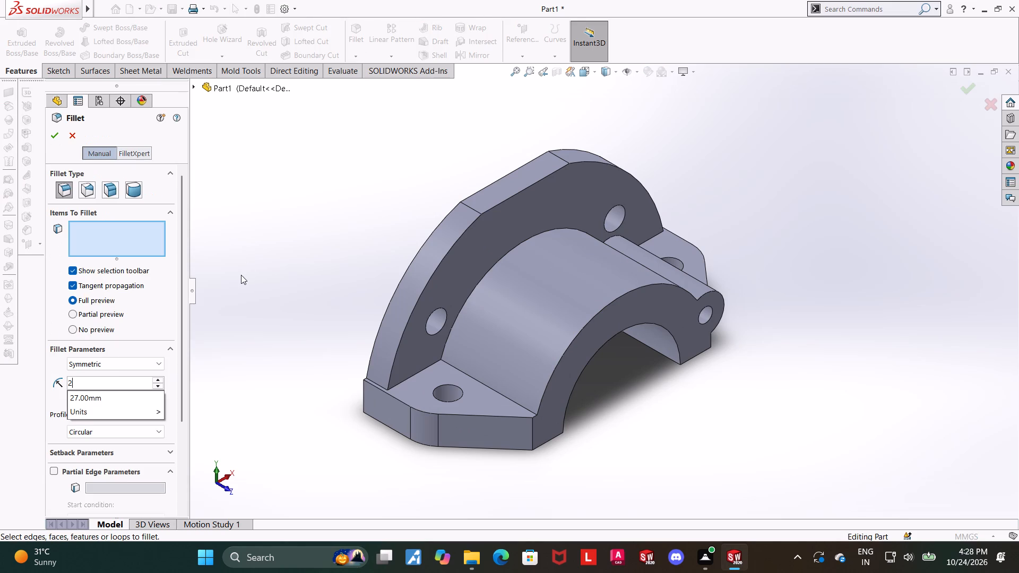
{"action": "key", "text": "Return"}
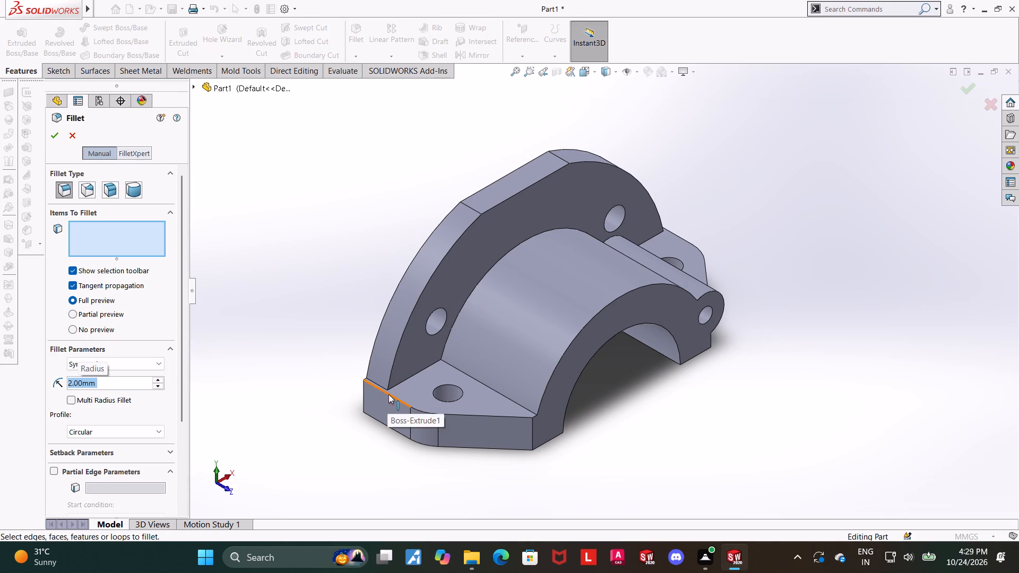
{"action": "left_click", "coordinate": [388, 394]}
{"action": "scroll", "coordinate": [407, 392], "scroll_direction": "down", "scroll_amount": 4}
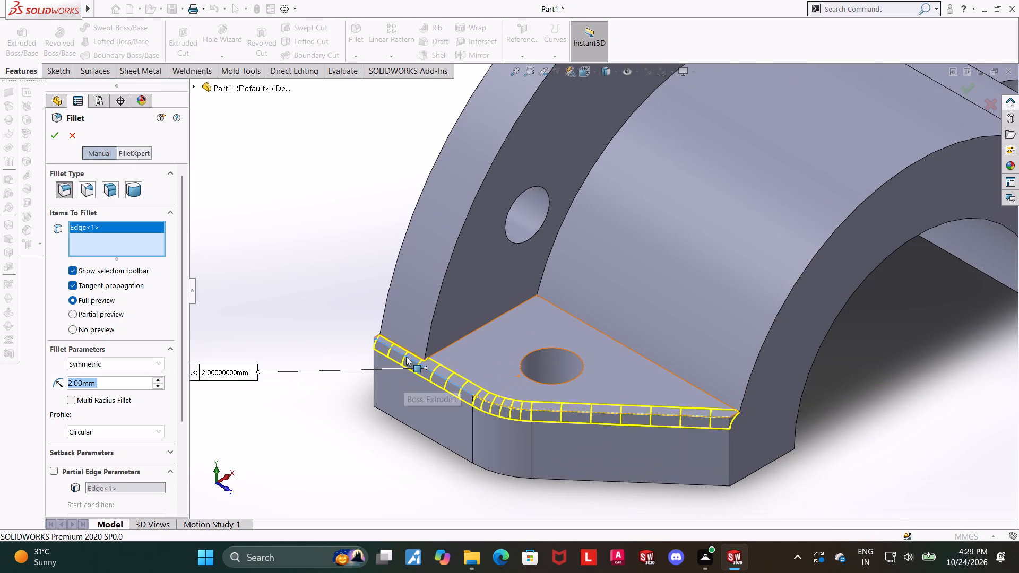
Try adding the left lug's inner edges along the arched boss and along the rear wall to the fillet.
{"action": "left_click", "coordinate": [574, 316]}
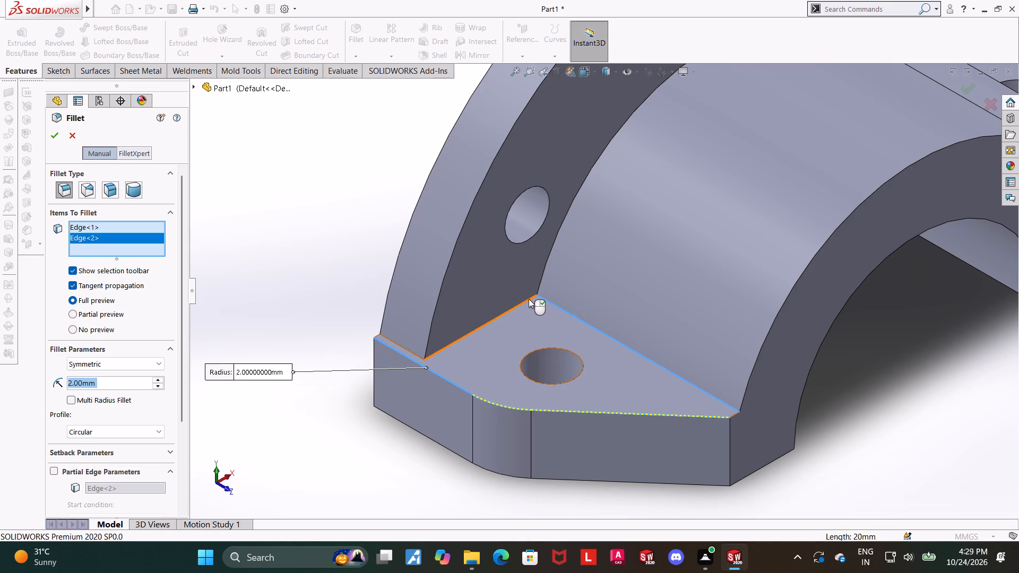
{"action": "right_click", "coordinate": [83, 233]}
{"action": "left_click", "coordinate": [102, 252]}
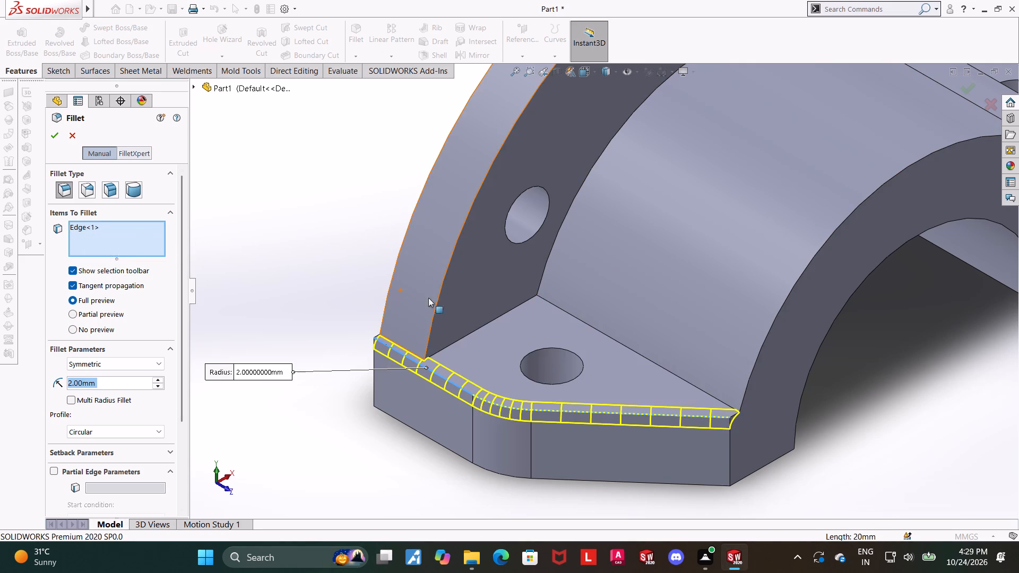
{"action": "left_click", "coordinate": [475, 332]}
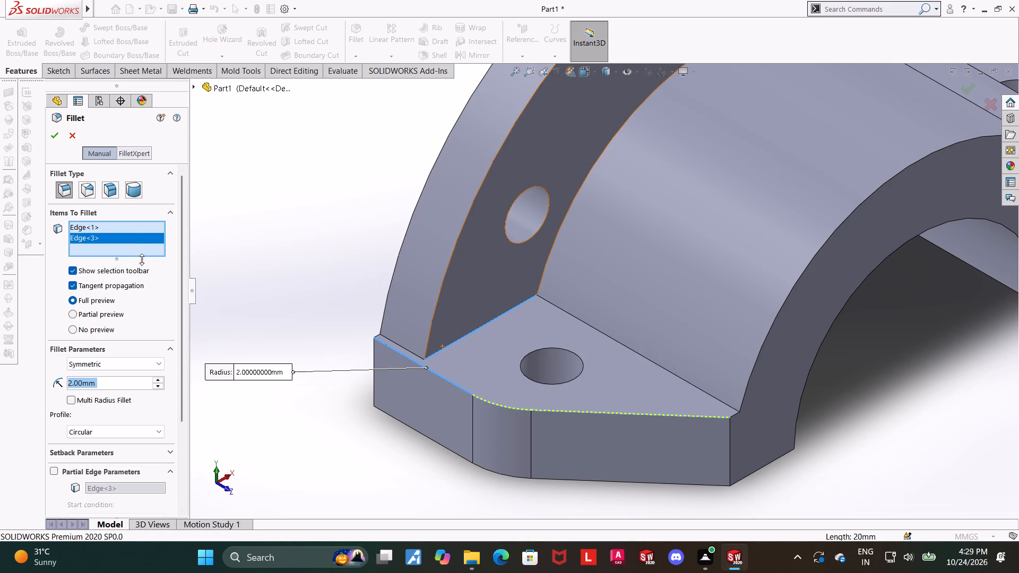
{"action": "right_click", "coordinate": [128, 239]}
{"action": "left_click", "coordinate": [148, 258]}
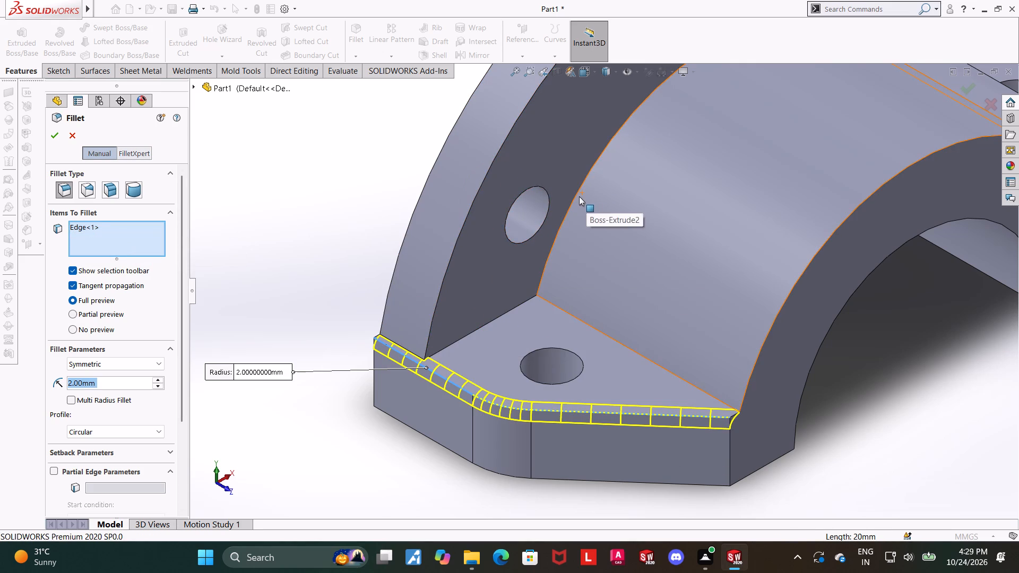
Add the edges where the arched boss and small boss meet the rear wall, plus the right lug's top outer edge, to the fillet.
{"action": "left_click", "coordinate": [576, 195]}
{"action": "scroll", "coordinate": [576, 197], "scroll_direction": "up", "scroll_amount": 6}
{"action": "middle_click_drag", "start_coordinate": [780, 205], "coordinate": [731, 258]}
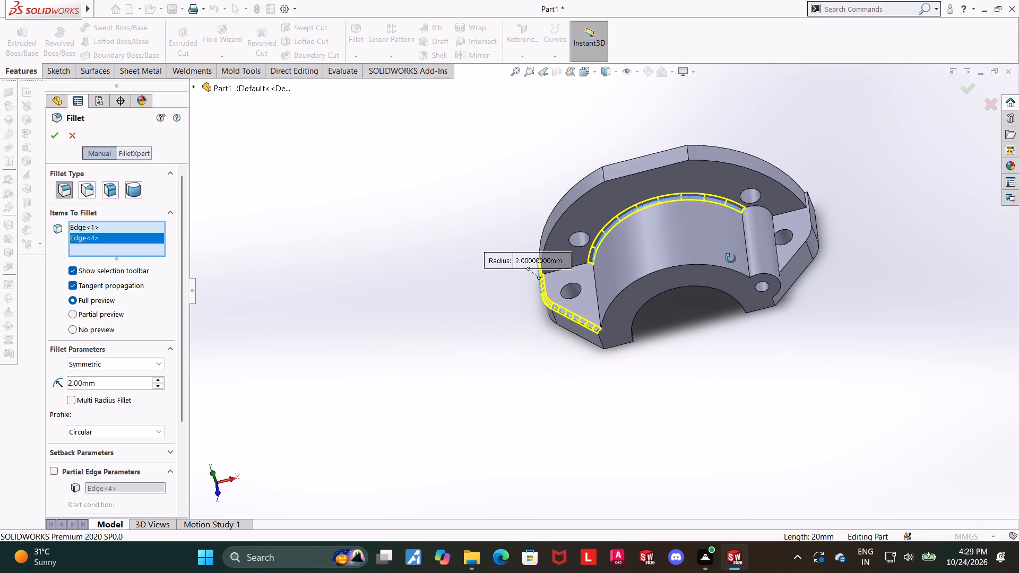
{"action": "middle_click_drag", "start_coordinate": [731, 258], "coordinate": [709, 263]}
{"action": "scroll", "coordinate": [817, 240], "scroll_direction": "down", "scroll_amount": 1}
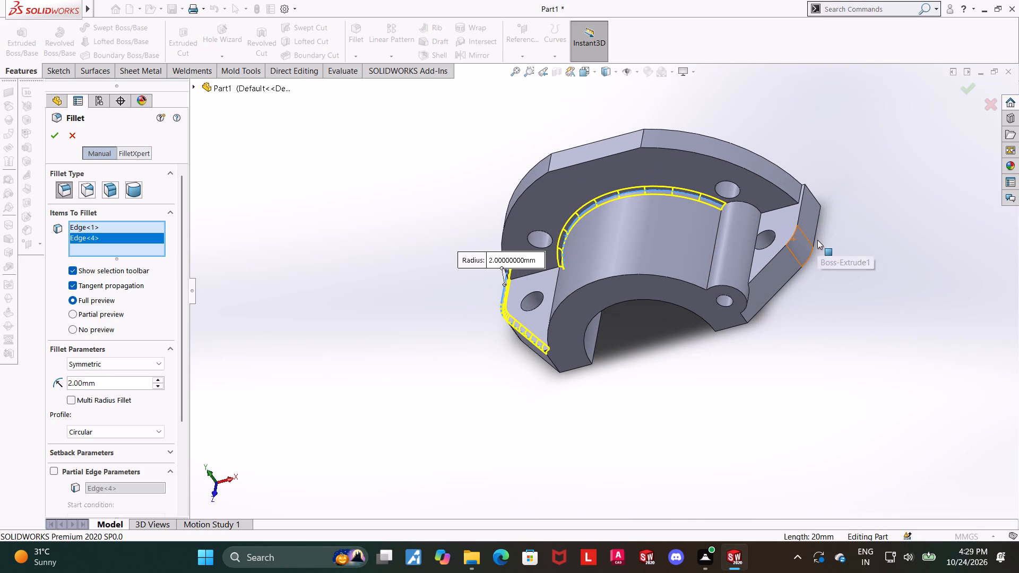
{"action": "left_click", "coordinate": [746, 203]}
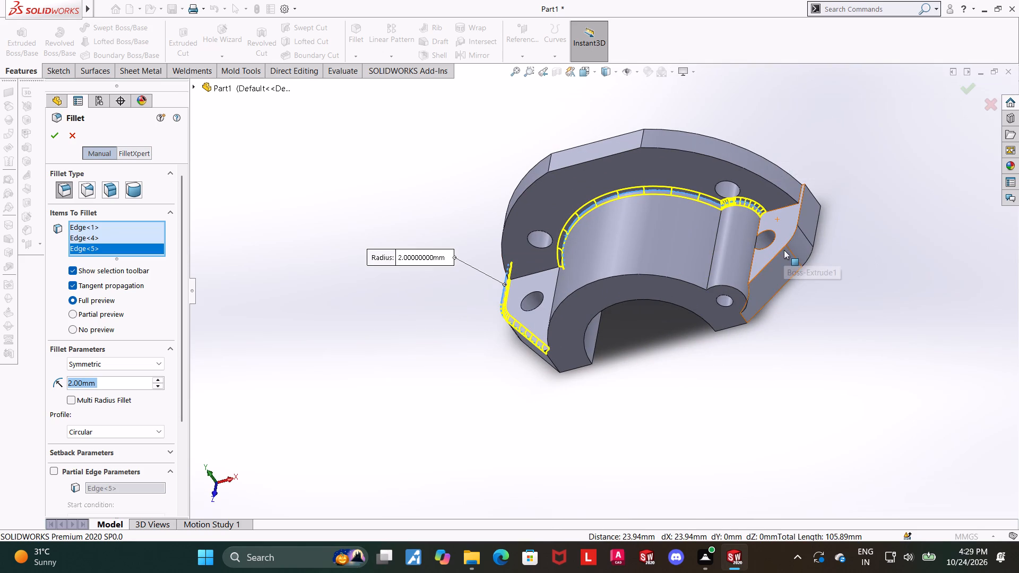
{"action": "left_click", "coordinate": [782, 249]}
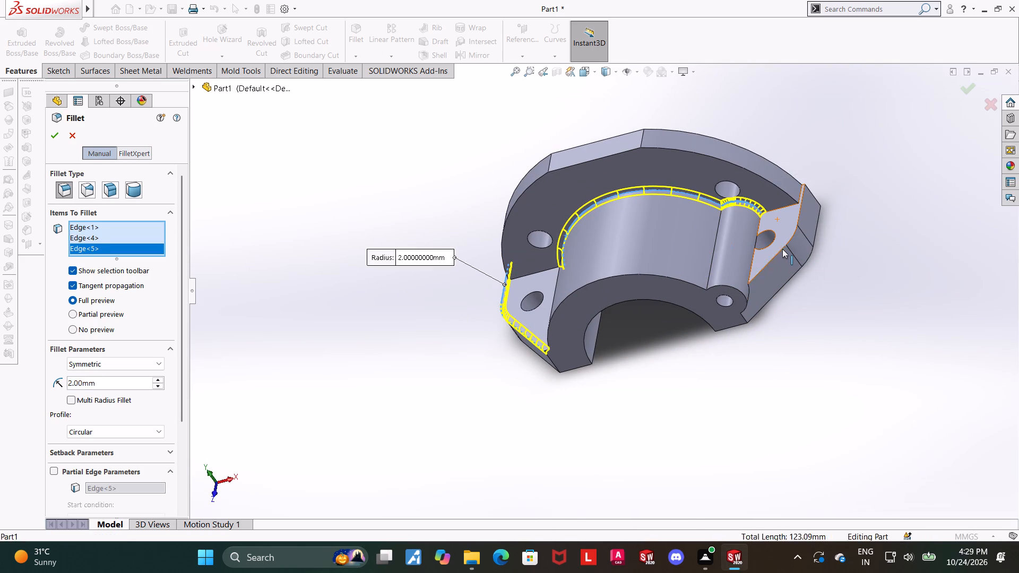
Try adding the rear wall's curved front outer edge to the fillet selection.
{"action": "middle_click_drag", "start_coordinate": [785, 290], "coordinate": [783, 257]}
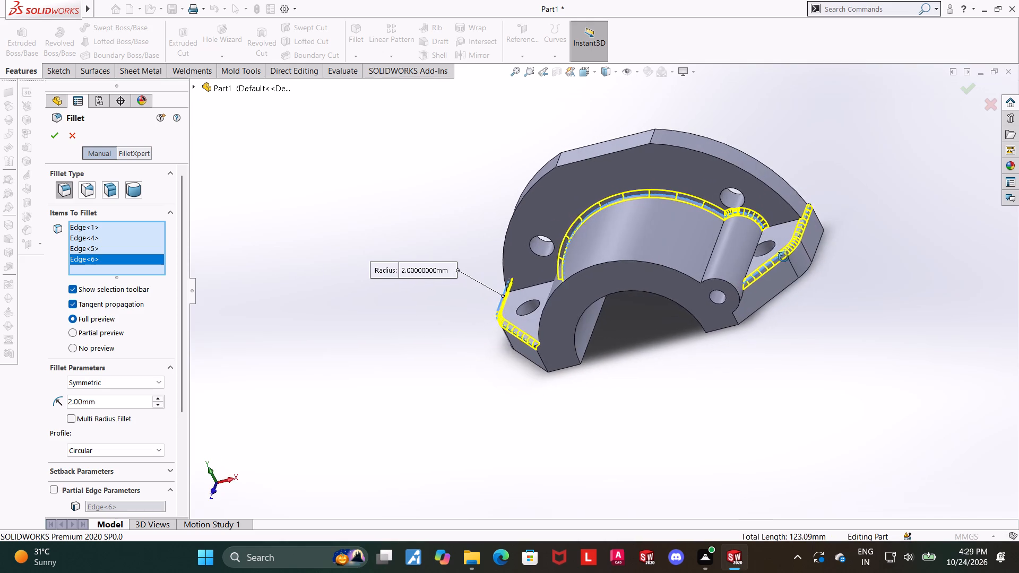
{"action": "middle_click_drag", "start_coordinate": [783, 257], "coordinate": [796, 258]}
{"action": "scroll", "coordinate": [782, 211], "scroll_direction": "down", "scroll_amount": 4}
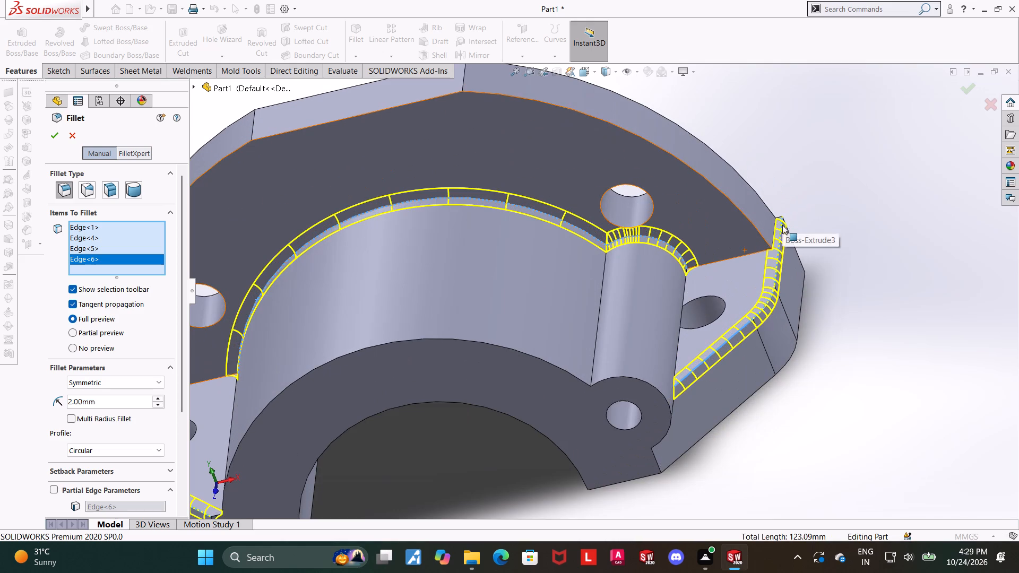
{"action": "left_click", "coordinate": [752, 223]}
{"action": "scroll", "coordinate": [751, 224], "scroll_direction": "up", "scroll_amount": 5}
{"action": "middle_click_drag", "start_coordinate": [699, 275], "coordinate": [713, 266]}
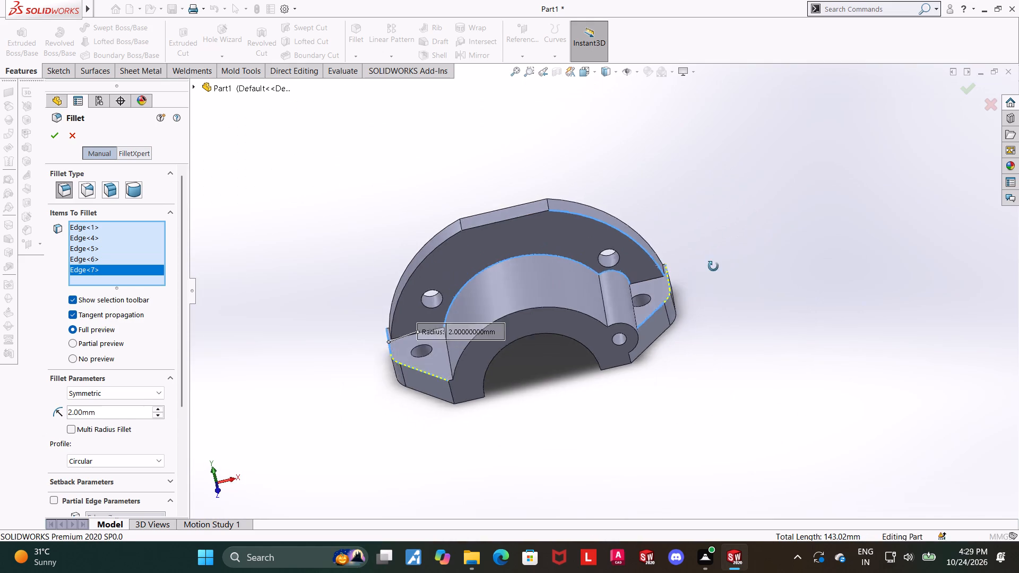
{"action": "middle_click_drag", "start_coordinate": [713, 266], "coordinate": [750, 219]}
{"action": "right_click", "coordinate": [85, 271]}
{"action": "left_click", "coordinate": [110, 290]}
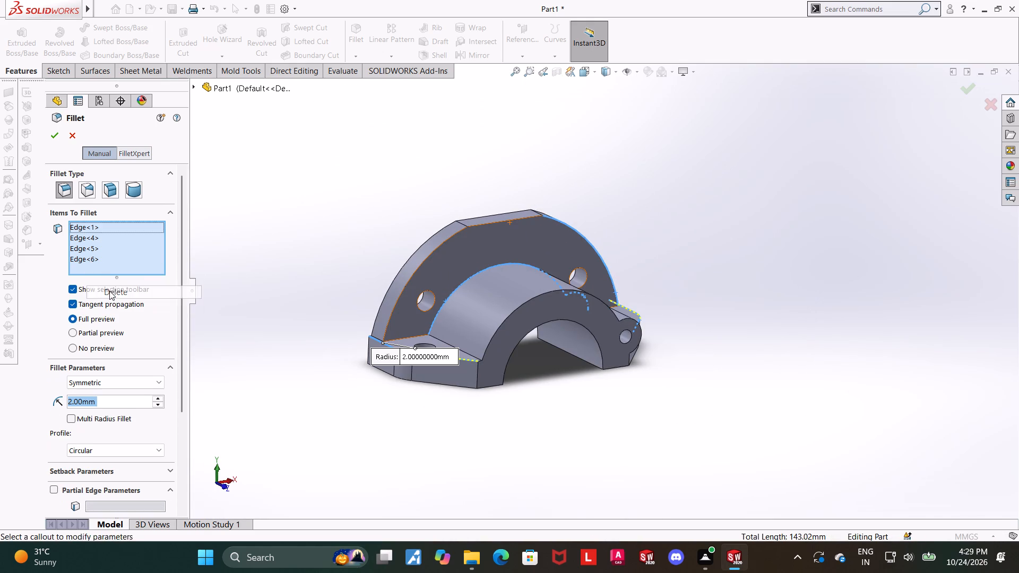
Apply the 2 mm fillet to the four selected edges.
{"action": "scroll", "coordinate": [542, 300], "scroll_direction": "down", "scroll_amount": 1}
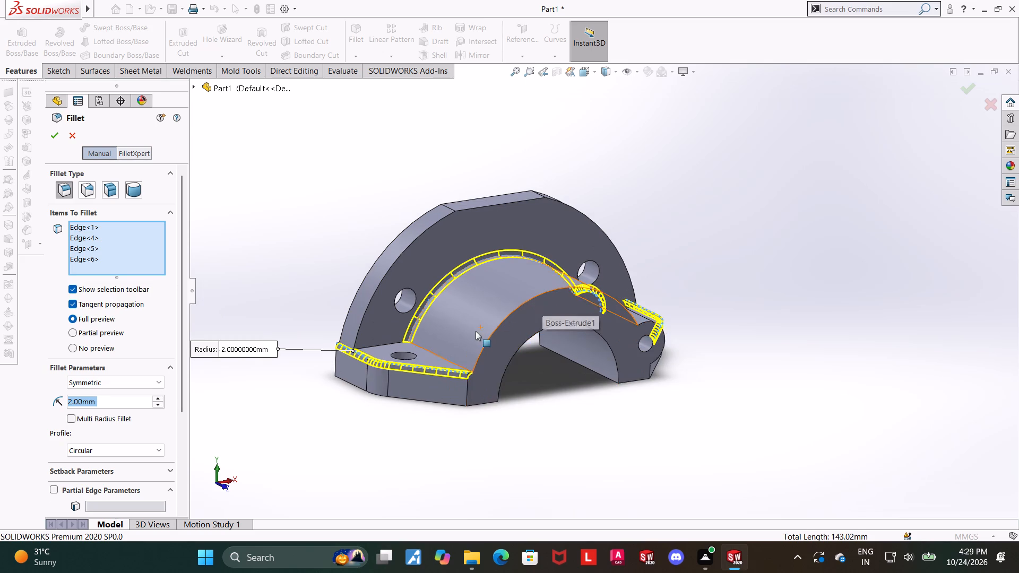
{"action": "middle_click_drag", "start_coordinate": [475, 331], "coordinate": [489, 323]}
{"action": "scroll", "coordinate": [412, 380], "scroll_direction": "down", "scroll_amount": 3}
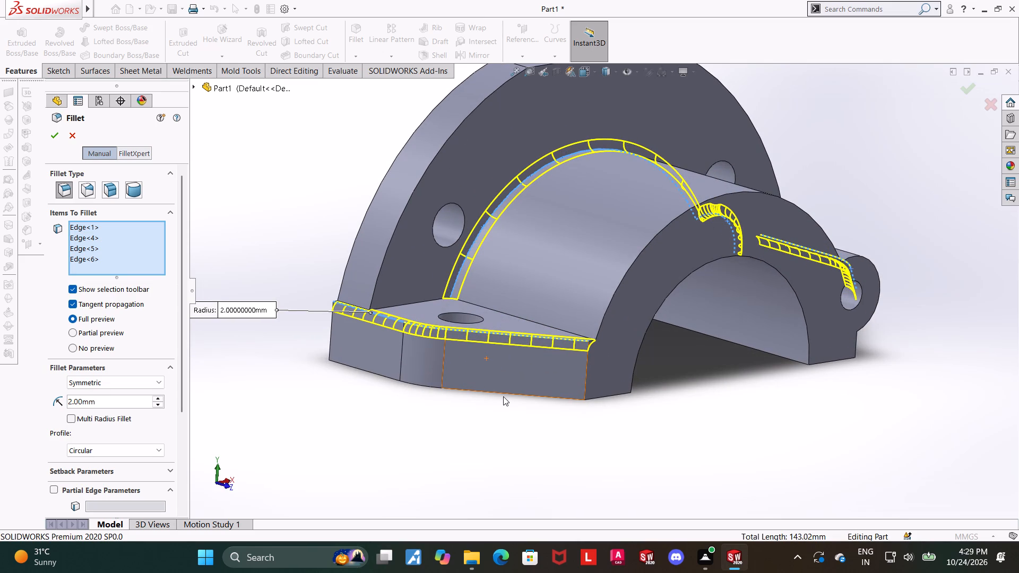
{"action": "middle_click_drag", "start_coordinate": [505, 396], "coordinate": [510, 439]}
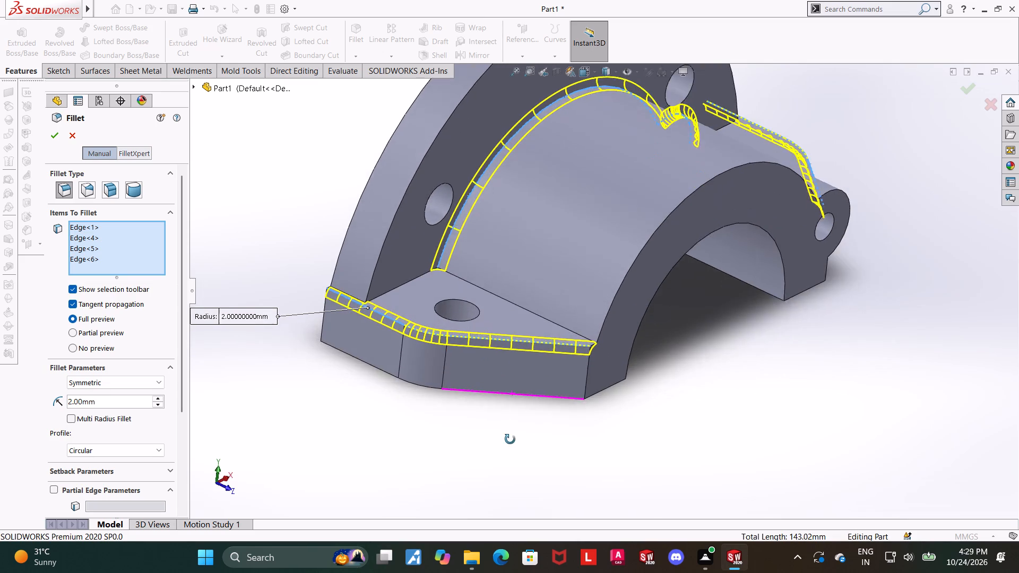
{"action": "middle_click_drag", "start_coordinate": [510, 439], "coordinate": [500, 435]}
{"action": "left_click", "coordinate": [54, 136]}
{"action": "left_click", "coordinate": [386, 411]}
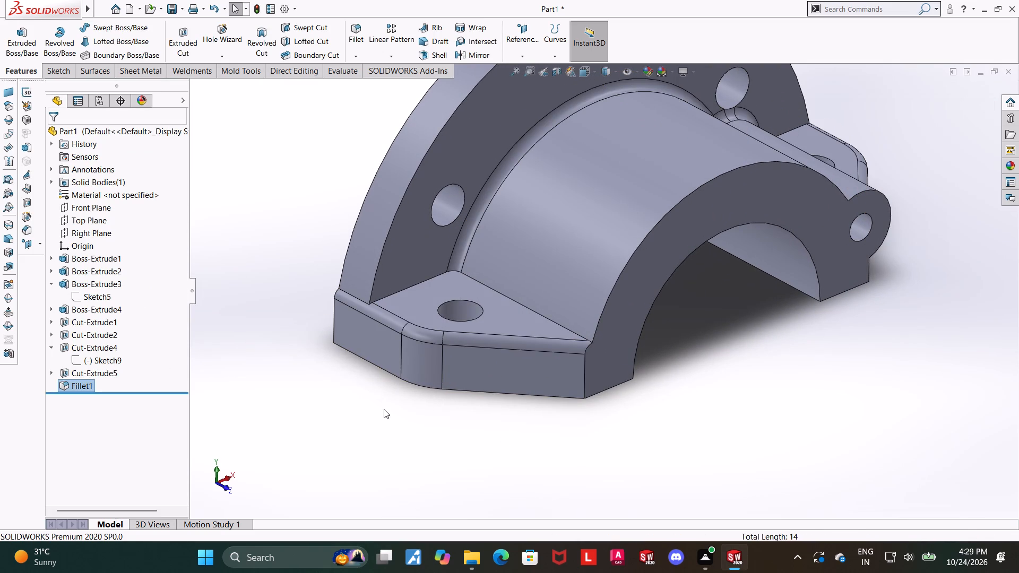
Fillet at 2 mm the left lug-to-boss, right lug-to-wall and right lug-to-small-boss edges, plus the wall's left side edge at the plate.
{"action": "left_click", "coordinate": [359, 30]}
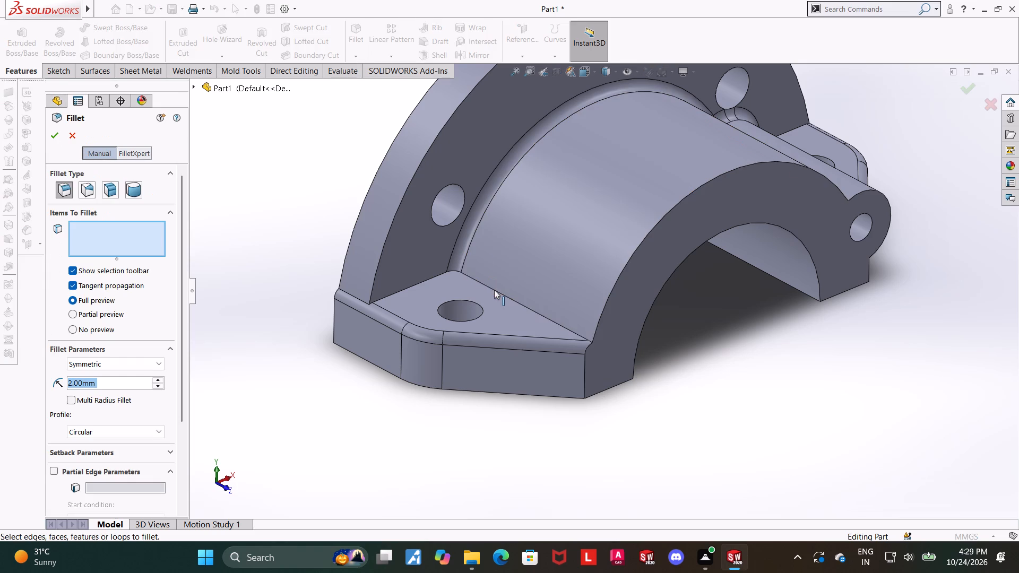
{"action": "left_click", "coordinate": [494, 289]}
{"action": "scroll", "coordinate": [471, 265], "scroll_direction": "up", "scroll_amount": 3}
{"action": "middle_click_drag", "start_coordinate": [789, 205], "coordinate": [730, 215]}
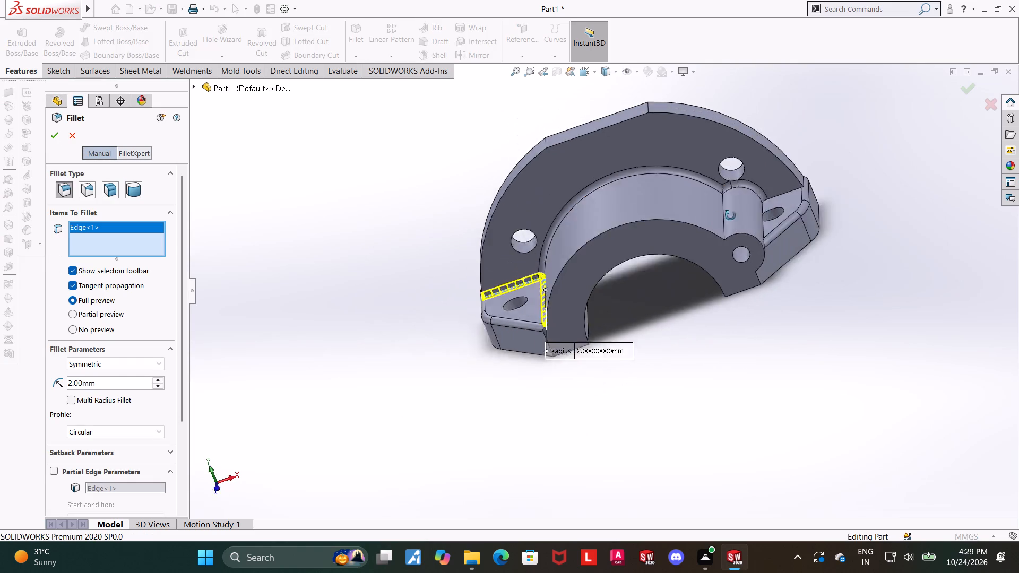
{"action": "middle_click_drag", "start_coordinate": [730, 215], "coordinate": [722, 272]}
{"action": "scroll", "coordinate": [764, 234], "scroll_direction": "down", "scroll_amount": 3}
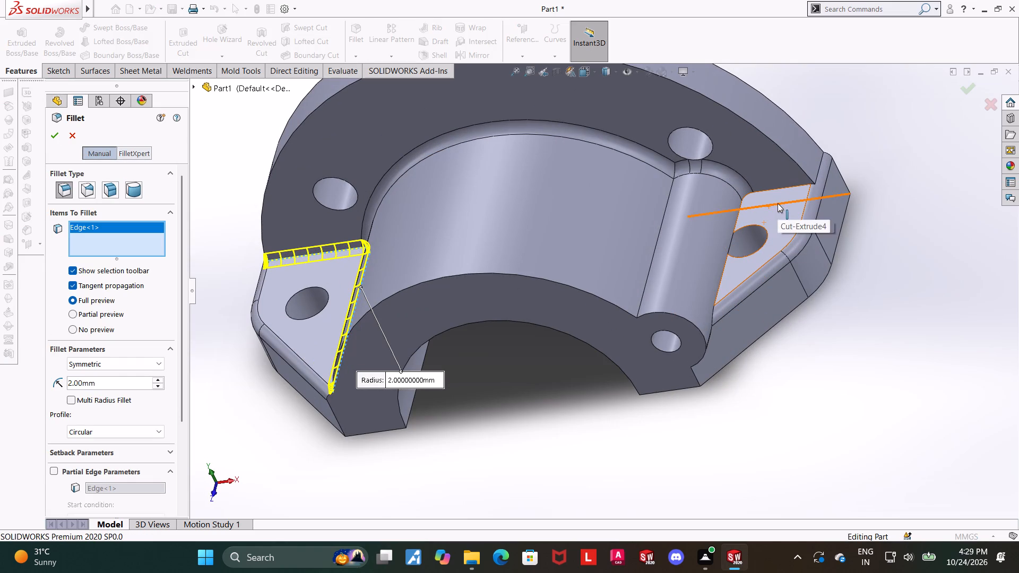
{"action": "left_click", "coordinate": [765, 189]}
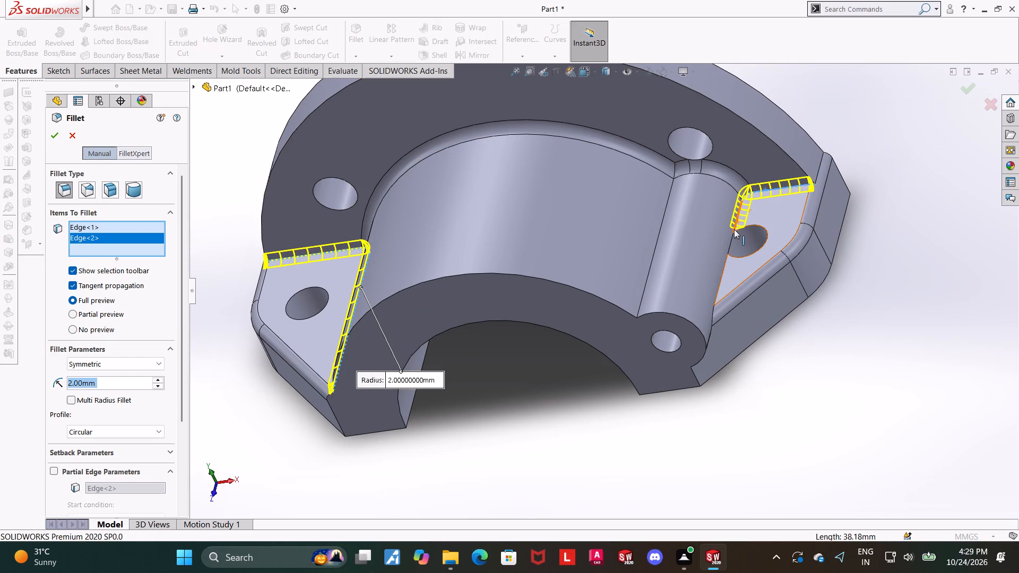
{"action": "left_click", "coordinate": [723, 277]}
{"action": "middle_click_drag", "start_coordinate": [735, 305], "coordinate": [771, 236]}
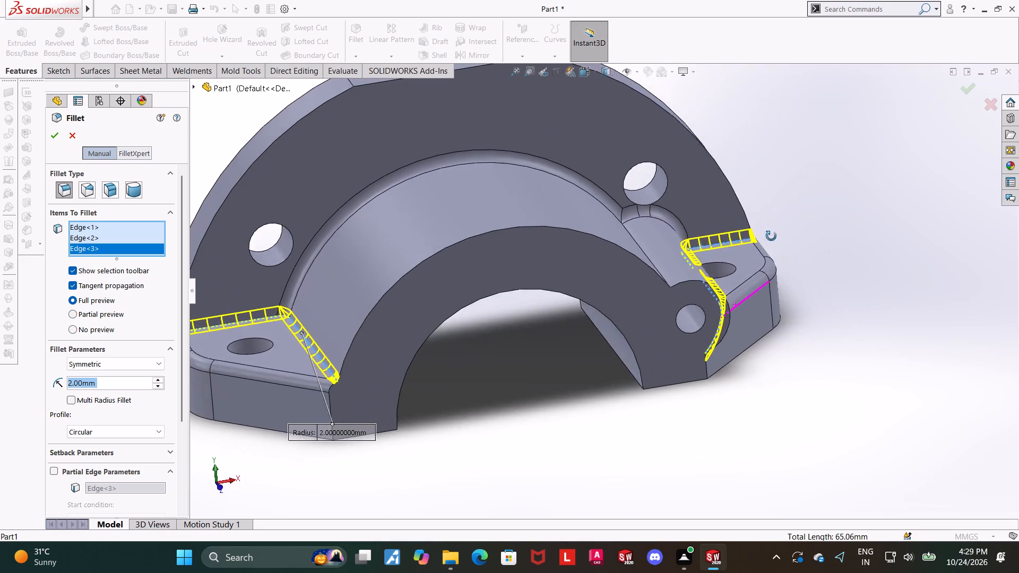
{"action": "middle_click_drag", "start_coordinate": [771, 236], "coordinate": [834, 202]}
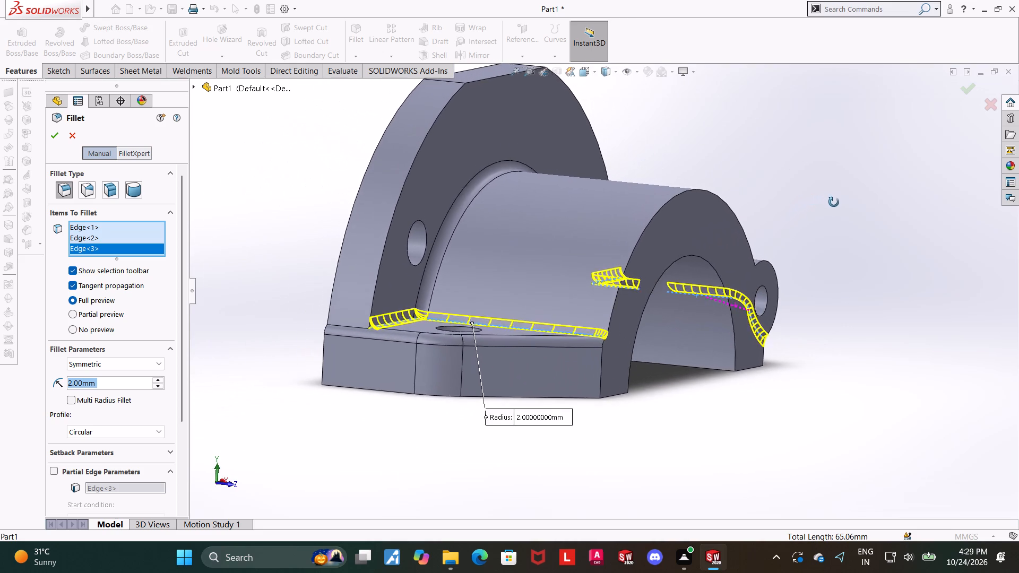
{"action": "middle_click_drag", "start_coordinate": [834, 202], "coordinate": [823, 242]}
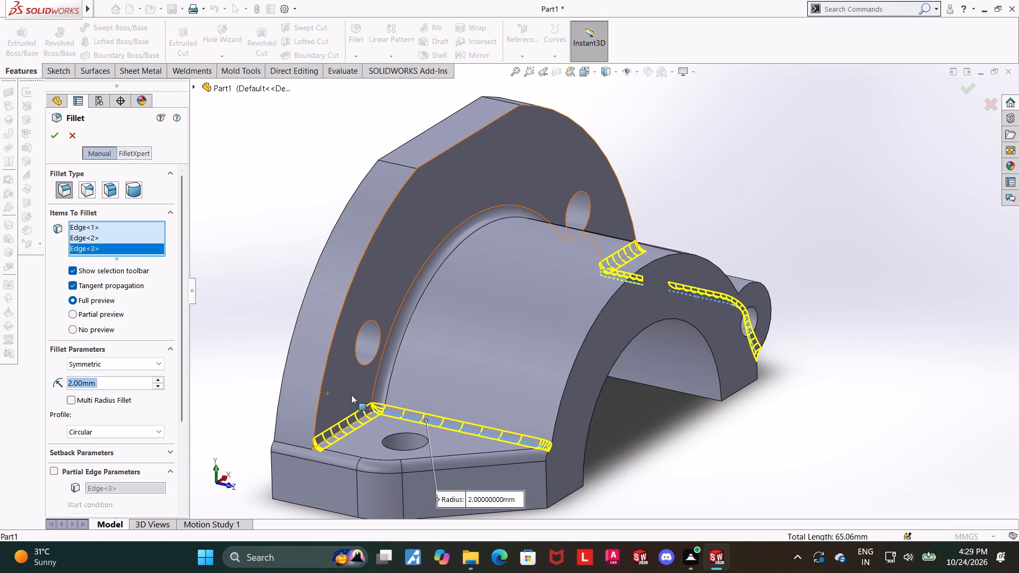
{"action": "left_click", "coordinate": [305, 449]}
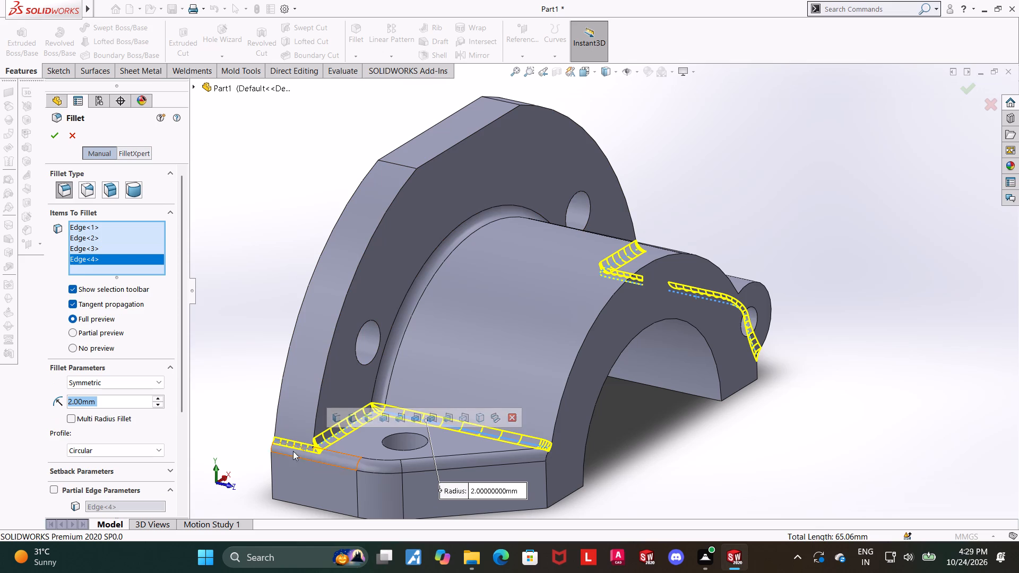
{"action": "left_click", "coordinate": [56, 136]}
{"action": "left_click", "coordinate": [703, 477]}
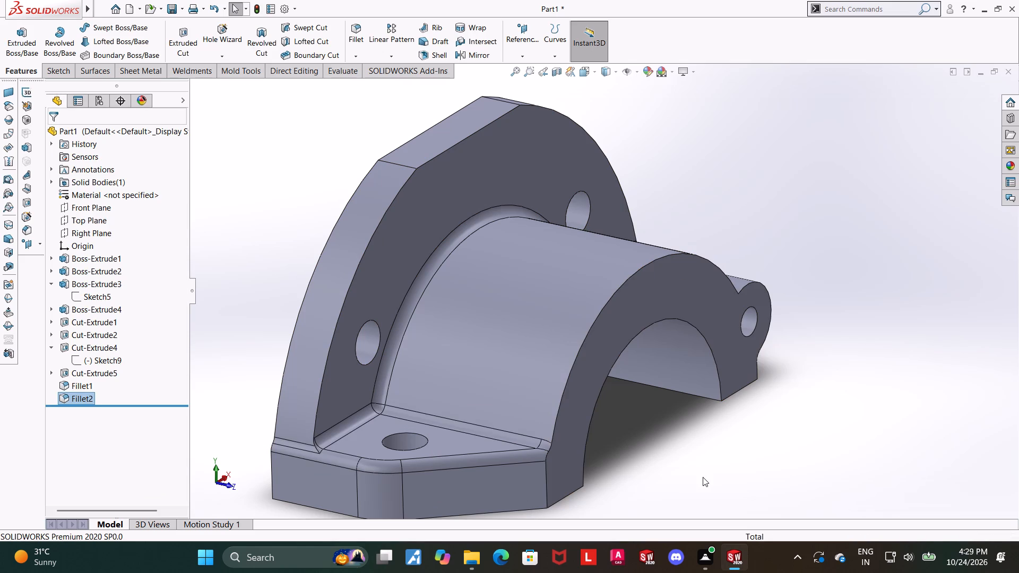
Switch to the isometric view and examine the fillets around the base plate's left lug.
{"action": "scroll", "coordinate": [703, 477], "scroll_direction": "up", "scroll_amount": 2}
{"action": "middle_click_drag", "start_coordinate": [685, 459], "coordinate": [681, 461]}
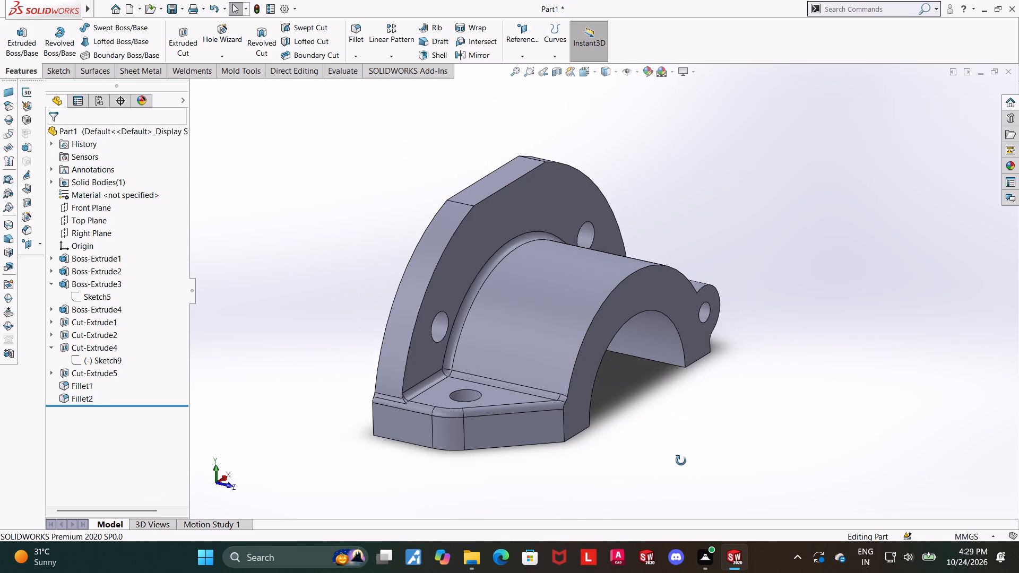
{"action": "middle_click_drag", "start_coordinate": [681, 461], "coordinate": [658, 480]}
{"action": "left_click", "coordinate": [583, 76]}
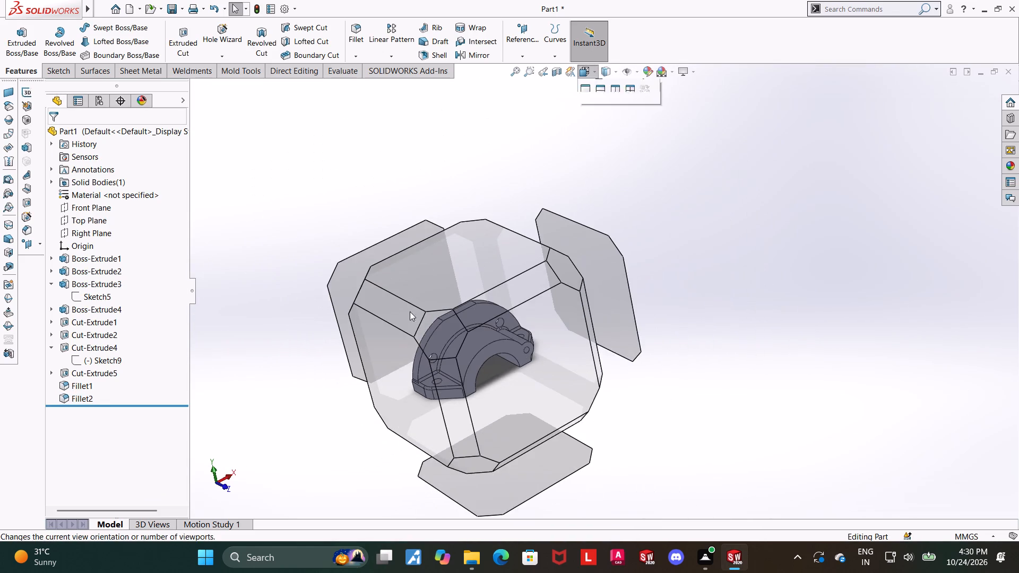
{"action": "left_click", "coordinate": [442, 347]}
{"action": "left_click", "coordinate": [644, 442]}
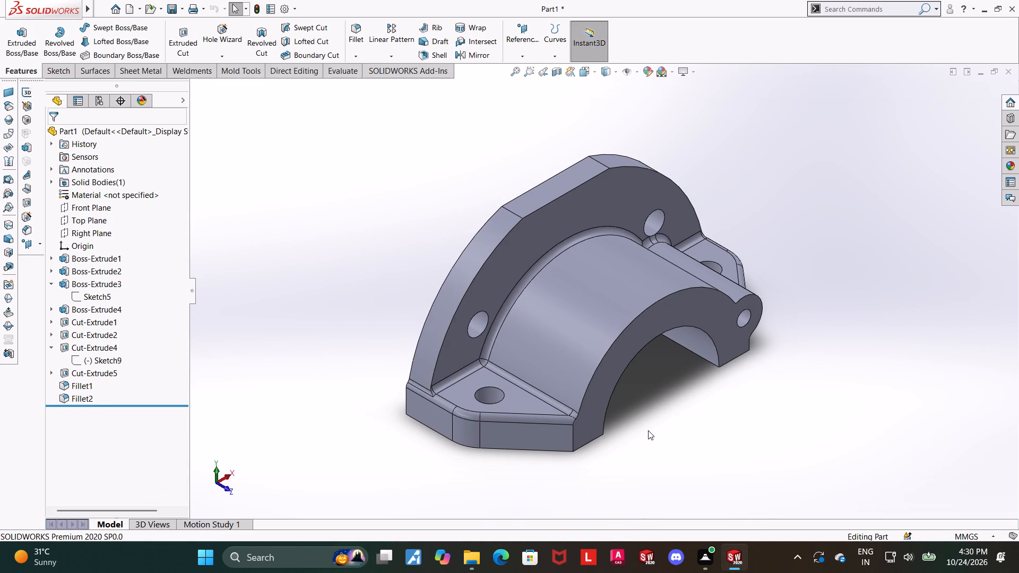
{"action": "scroll", "coordinate": [419, 393], "scroll_direction": "down", "scroll_amount": 3}
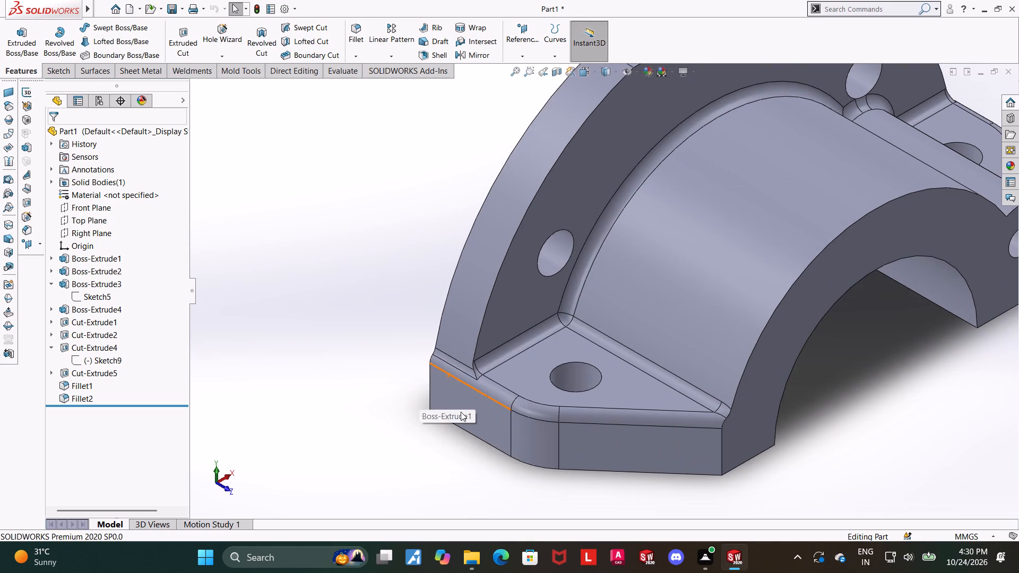
Open the second fillet for editing and set its radius to 3 mm.
{"action": "scroll", "coordinate": [492, 376], "scroll_direction": "down", "scroll_amount": 5}
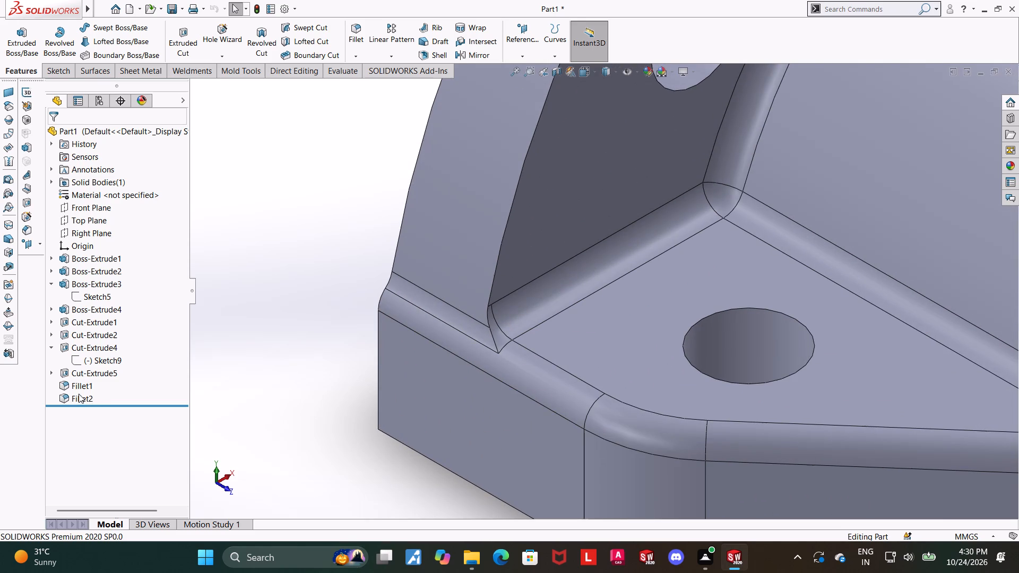
{"action": "left_click", "coordinate": [79, 394]}
{"action": "left_click", "coordinate": [89, 360]}
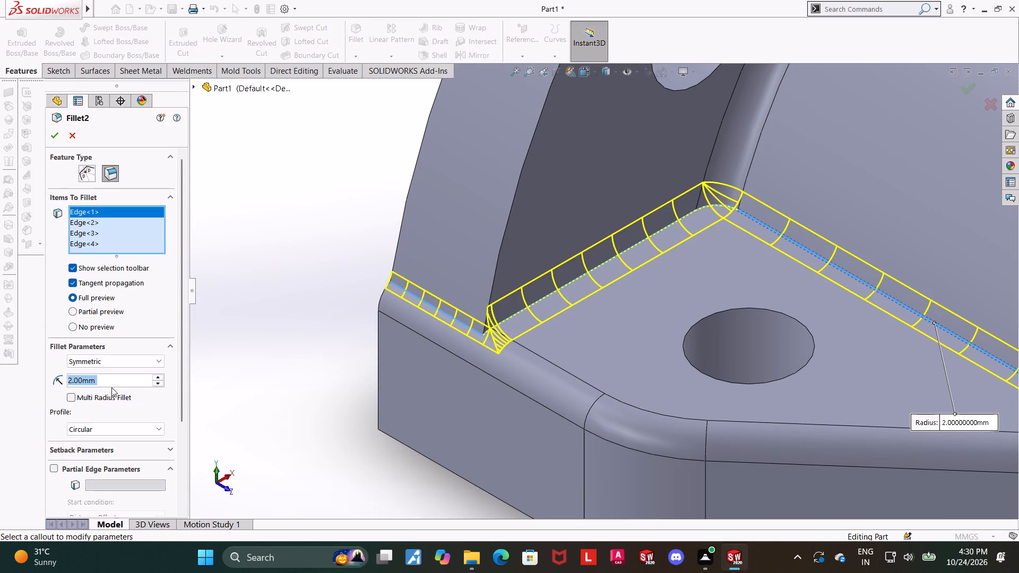
{"action": "key", "text": "3"}
{"action": "key", "text": "Return"}
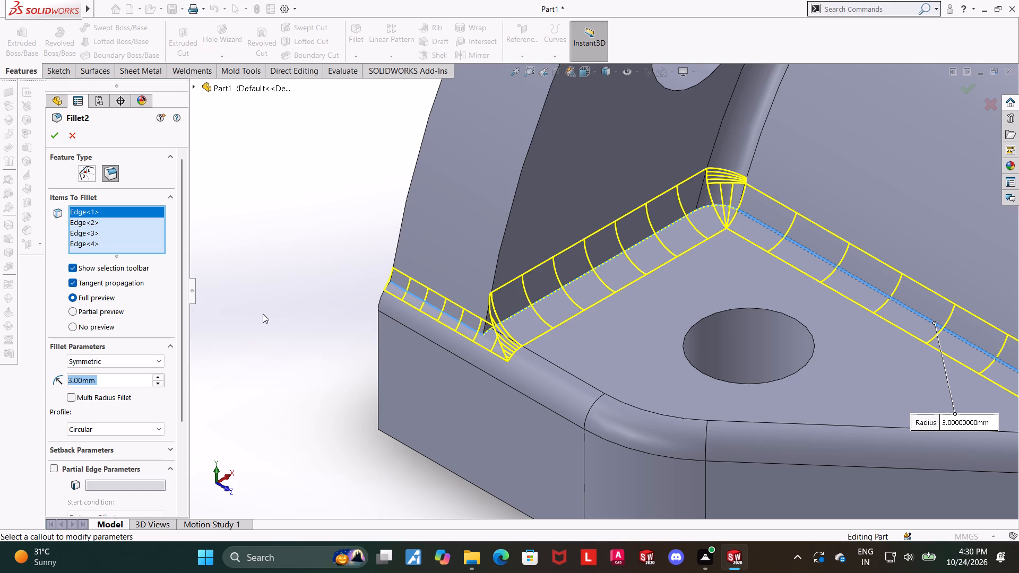
Replace the wall's left side edge at the plate with the rear wall's two curved front outer edges in the fillet selection.
{"action": "right_click", "coordinate": [84, 244]}
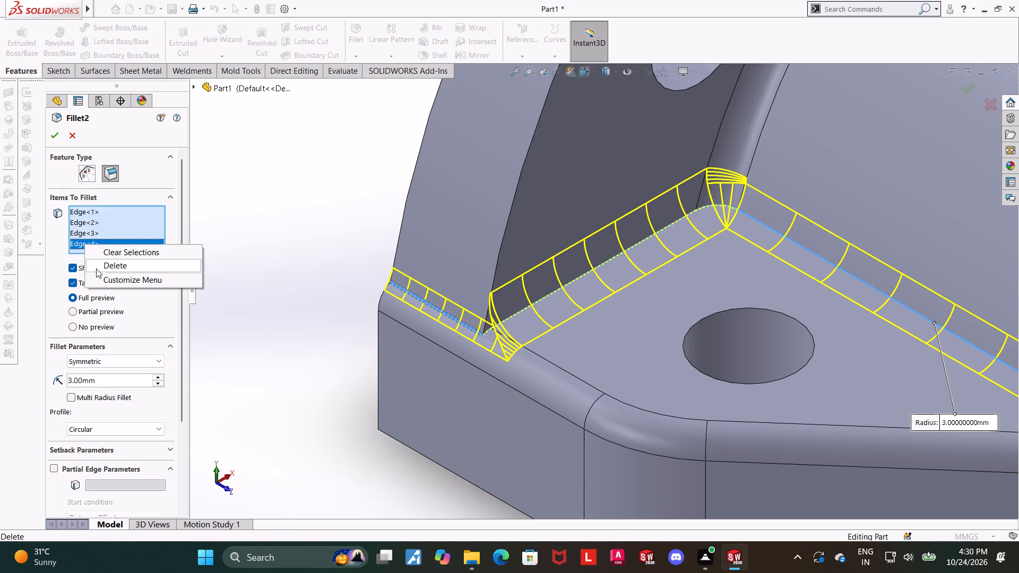
{"action": "left_click", "coordinate": [96, 268]}
{"action": "scroll", "coordinate": [555, 250], "scroll_direction": "up", "scroll_amount": 5}
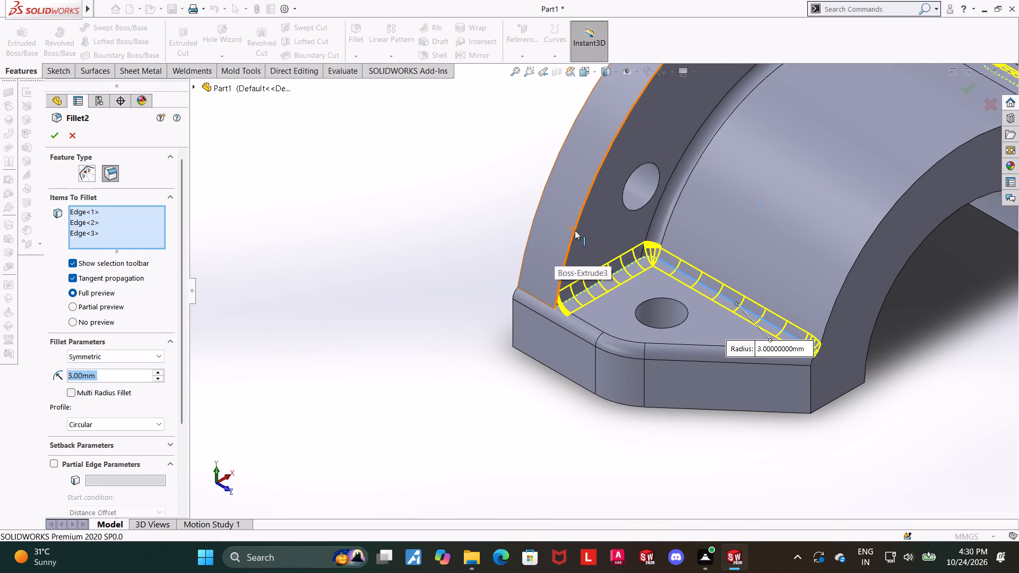
{"action": "left_click", "coordinate": [575, 230]}
{"action": "scroll", "coordinate": [557, 257], "scroll_direction": "up", "scroll_amount": 10}
{"action": "scroll", "coordinate": [721, 213], "scroll_direction": "down", "scroll_amount": 5}
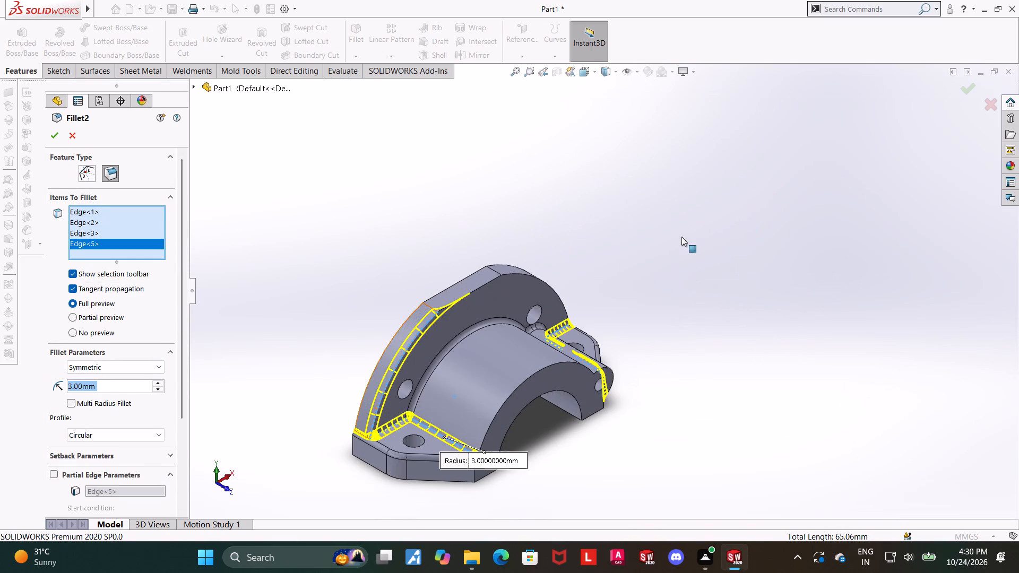
{"action": "left_click", "coordinate": [546, 283]}
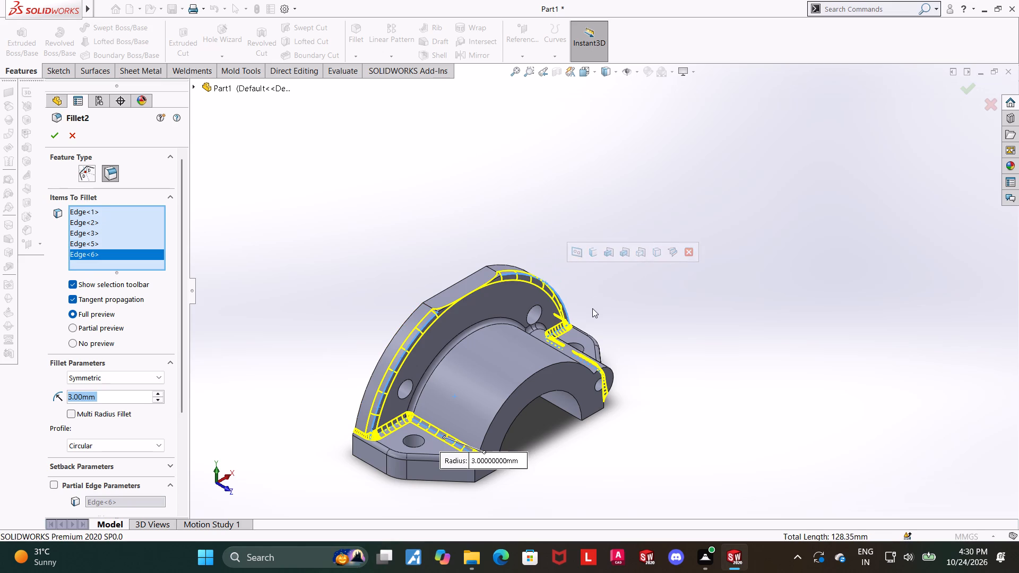
Set the fillet radius to 2 mm and apply the edited fillet.
{"action": "scroll", "coordinate": [592, 312], "scroll_direction": "up", "scroll_amount": 1}
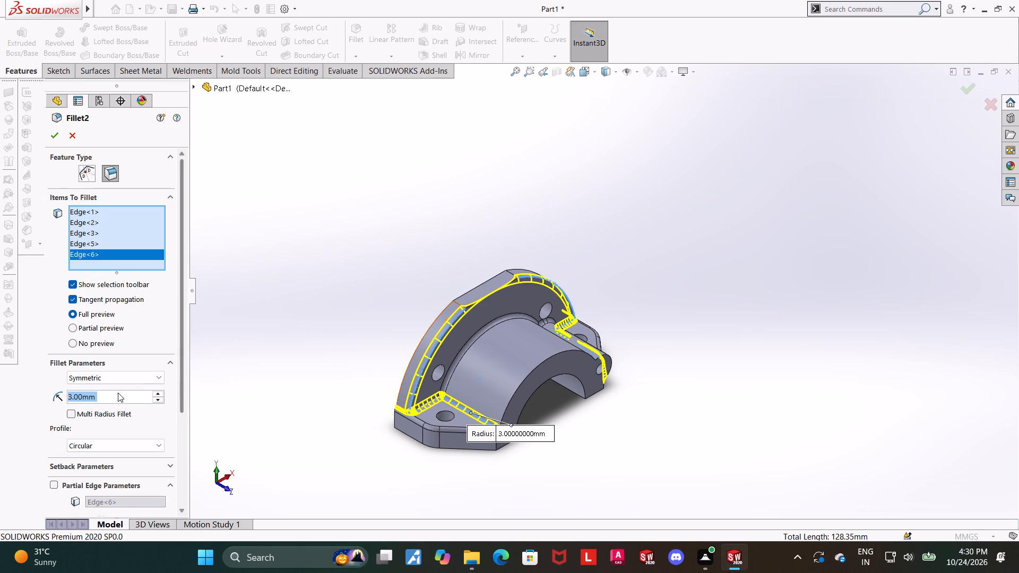
{"action": "key", "text": "2"}
{"action": "key", "text": "Return"}
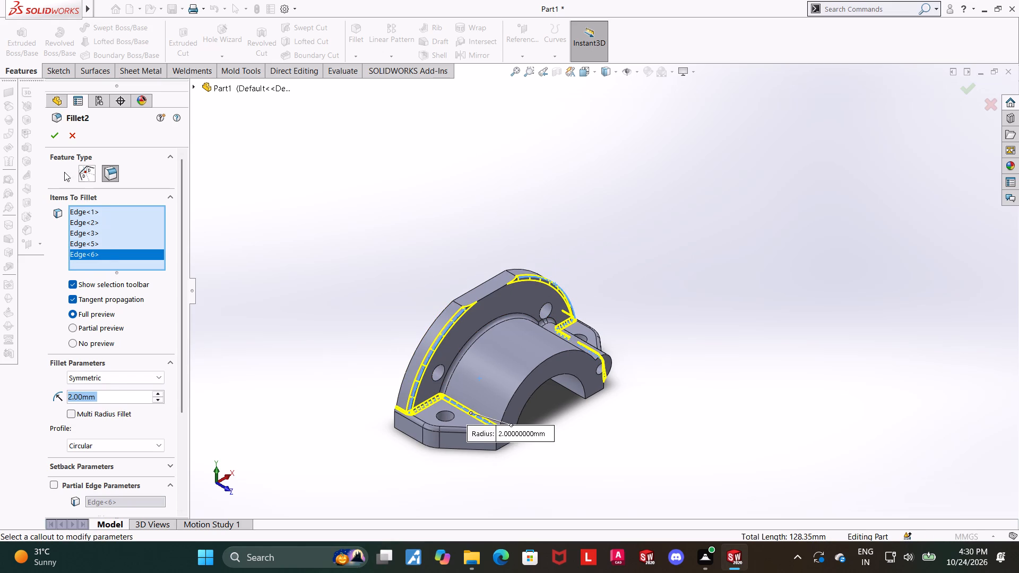
{"action": "left_click", "coordinate": [52, 130]}
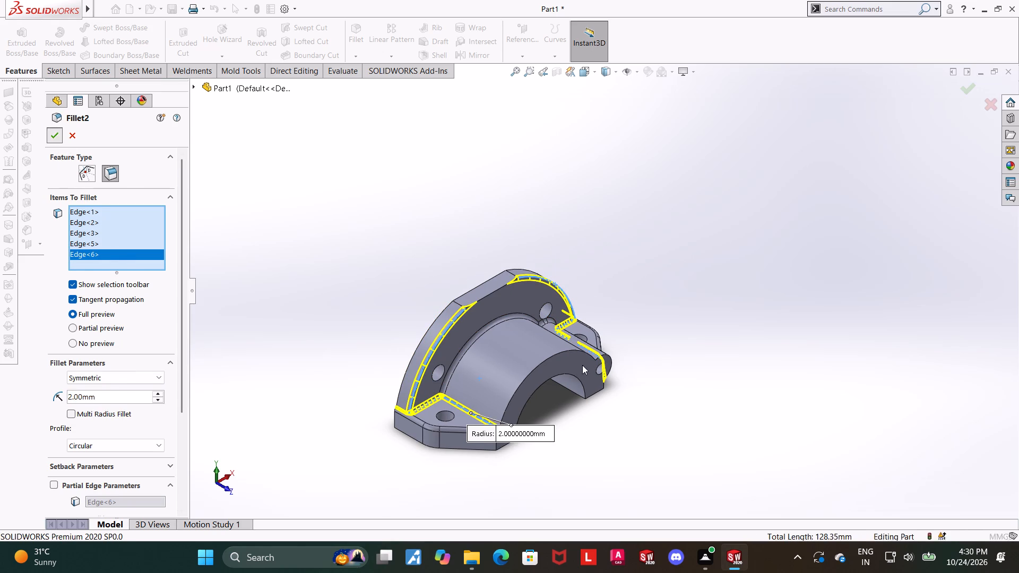
{"action": "left_click", "coordinate": [662, 436]}
Examine the edited fillets around the left lug, rear wall and arched boss from several angles.
{"action": "middle_click_drag", "start_coordinate": [417, 442], "coordinate": [417, 386]}
{"action": "scroll", "coordinate": [413, 398], "scroll_direction": "down", "scroll_amount": 7}
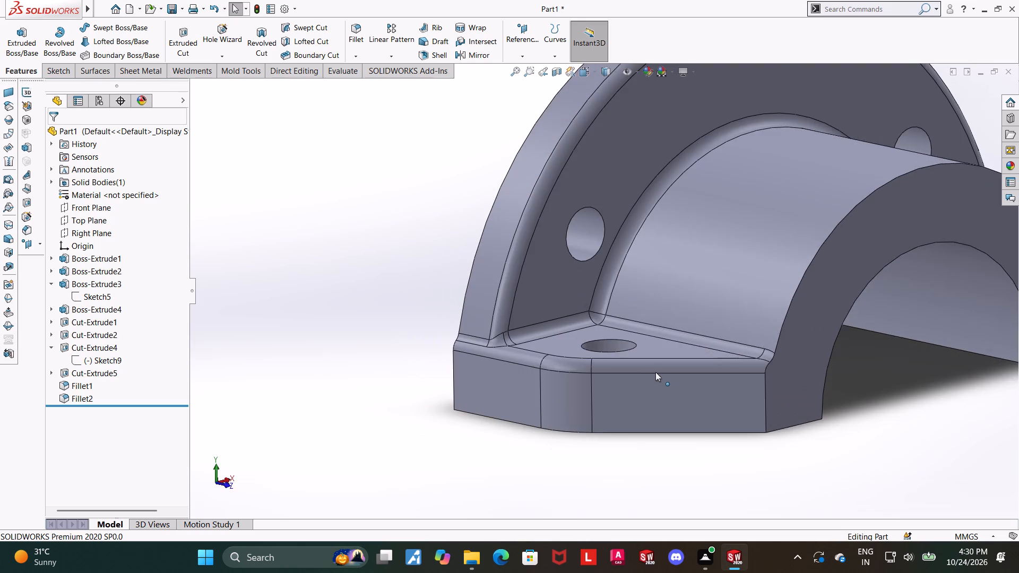
{"action": "scroll", "coordinate": [655, 372], "scroll_direction": "down", "scroll_amount": 2}
{"action": "scroll", "coordinate": [655, 372], "scroll_direction": "up", "scroll_amount": 3}
{"action": "middle_click_drag", "start_coordinate": [735, 361], "coordinate": [721, 423]}
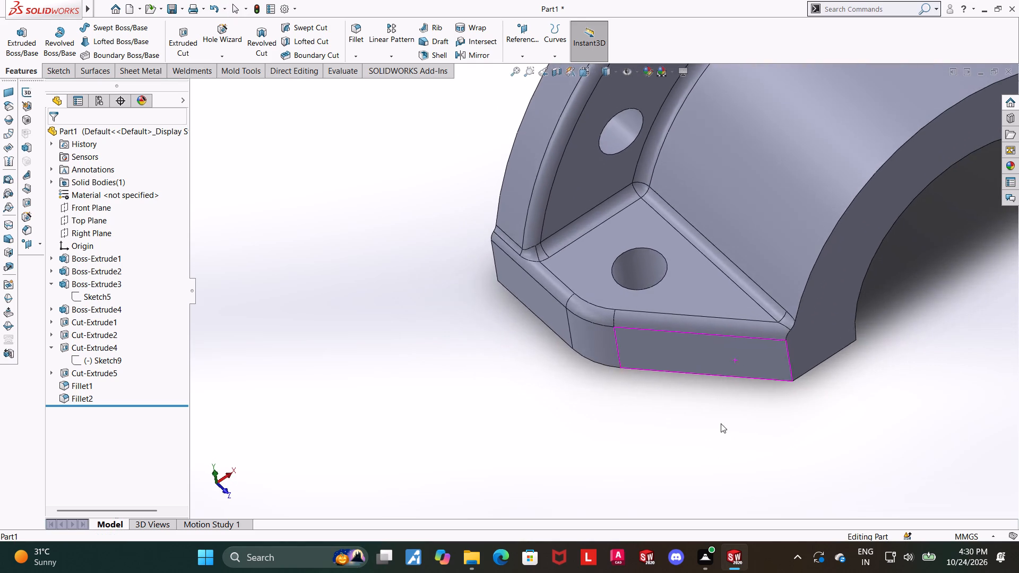
{"action": "middle_click_drag", "start_coordinate": [721, 423], "coordinate": [723, 445]}
{"action": "scroll", "coordinate": [717, 401], "scroll_direction": "up", "scroll_amount": 6}
{"action": "scroll", "coordinate": [775, 240], "scroll_direction": "down", "scroll_amount": 4}
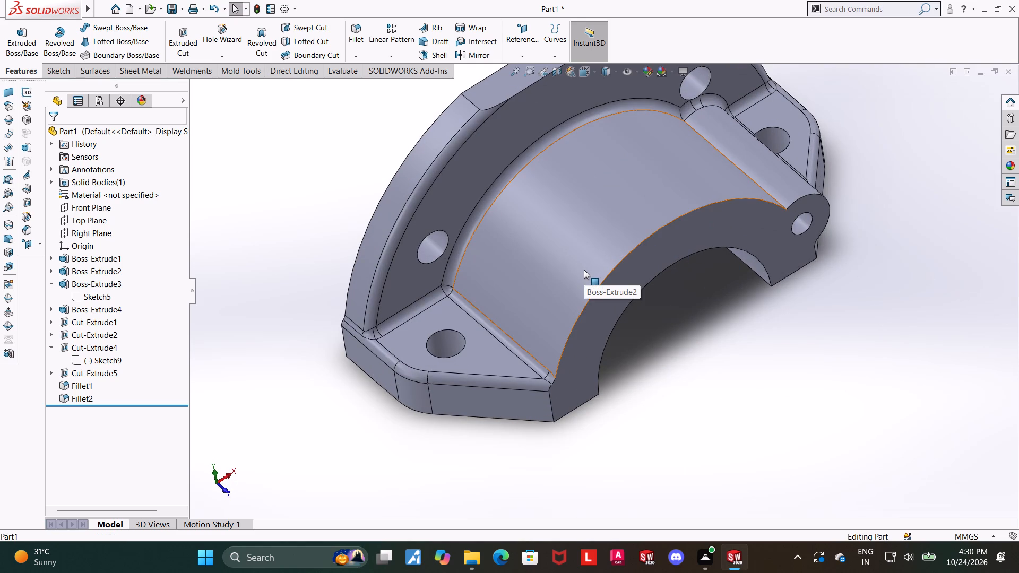
{"action": "middle_click_drag", "start_coordinate": [579, 270], "coordinate": [527, 319]}
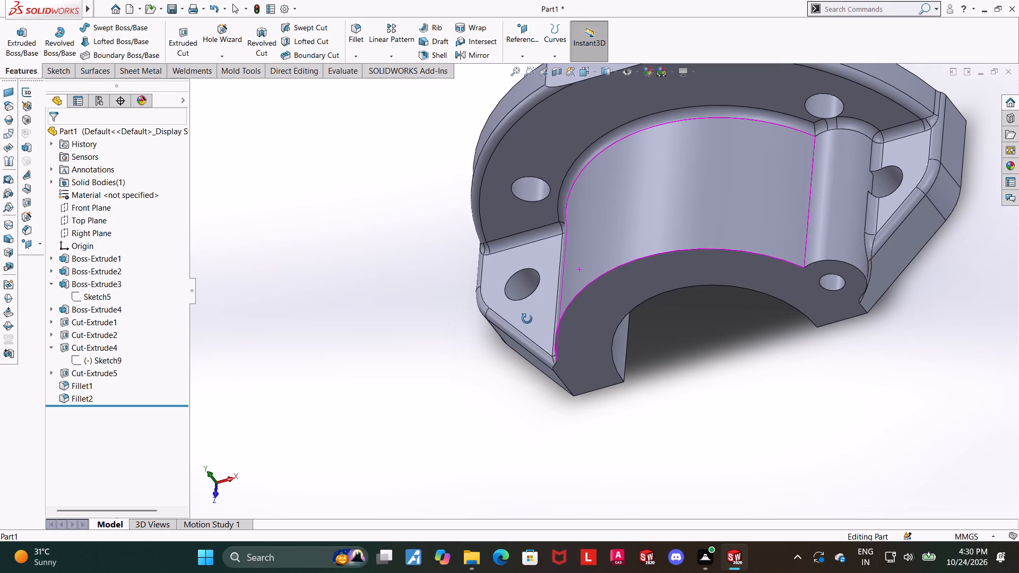
{"action": "middle_click_drag", "start_coordinate": [527, 319], "coordinate": [583, 214]}
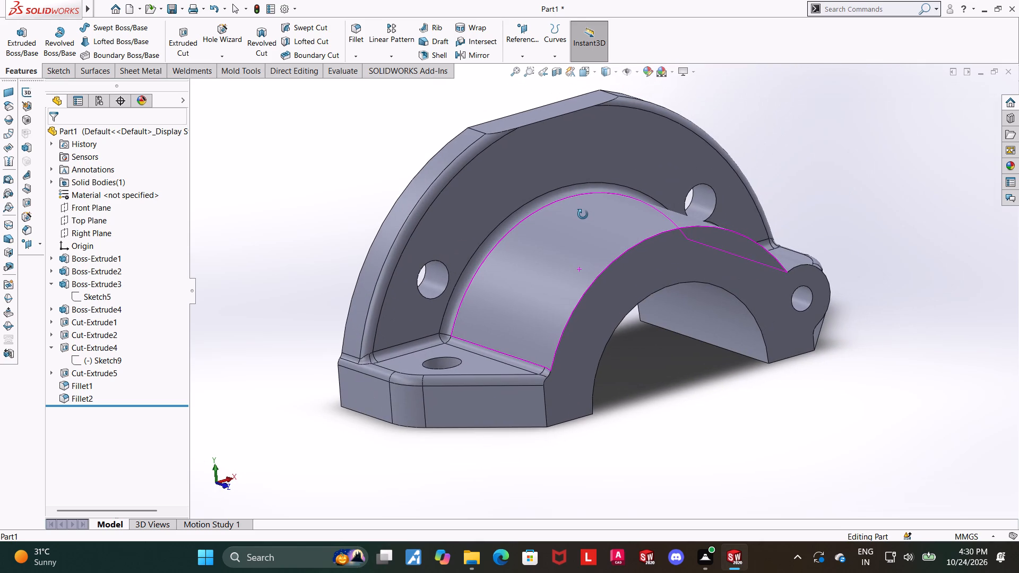
{"action": "middle_click_drag", "start_coordinate": [583, 214], "coordinate": [593, 219]}
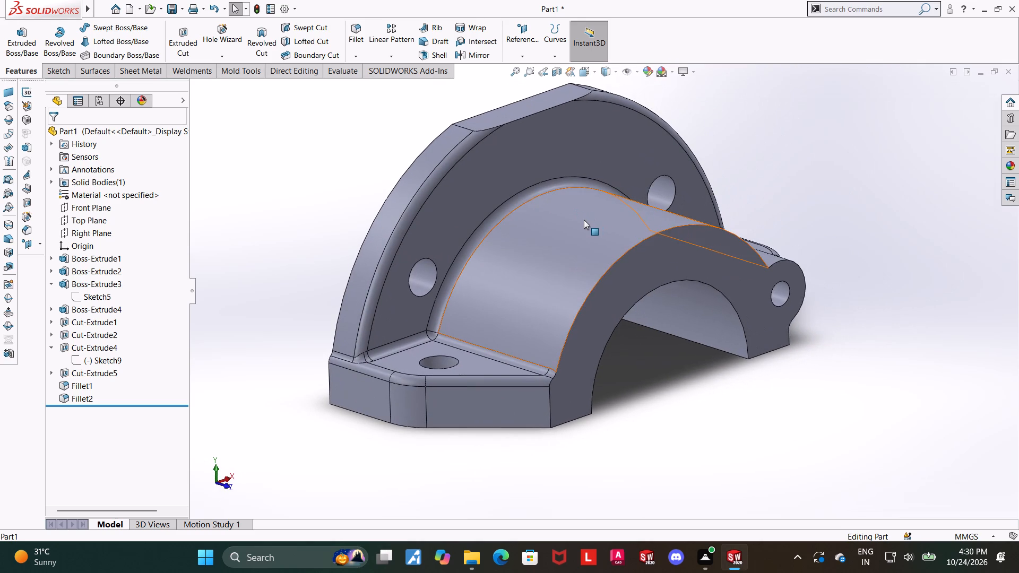
{"action": "left_click", "coordinate": [850, 377]}
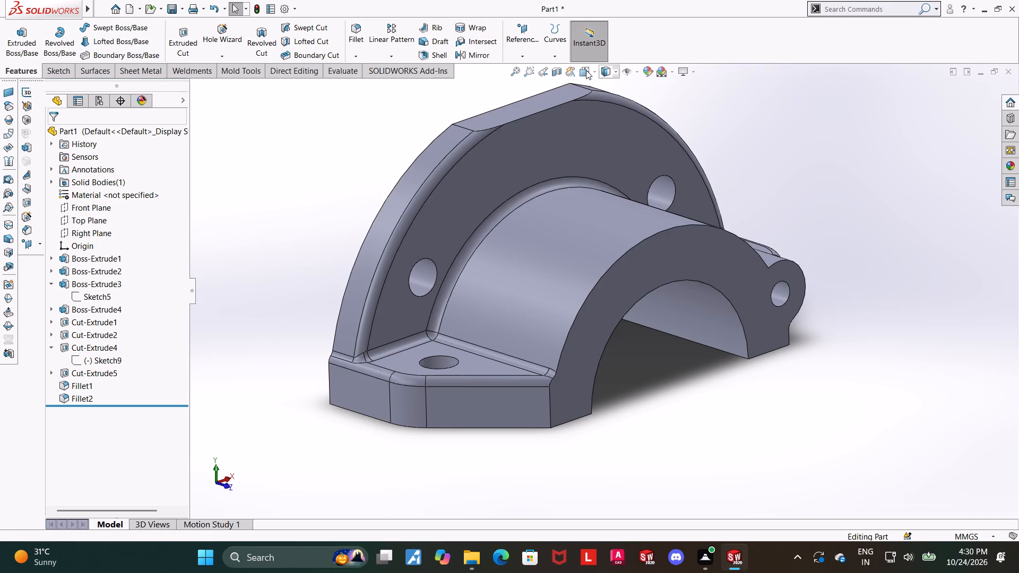
Switch to the isometric view and examine the whole filleted part.
{"action": "left_click", "coordinate": [585, 70]}
{"action": "left_click", "coordinate": [465, 298]}
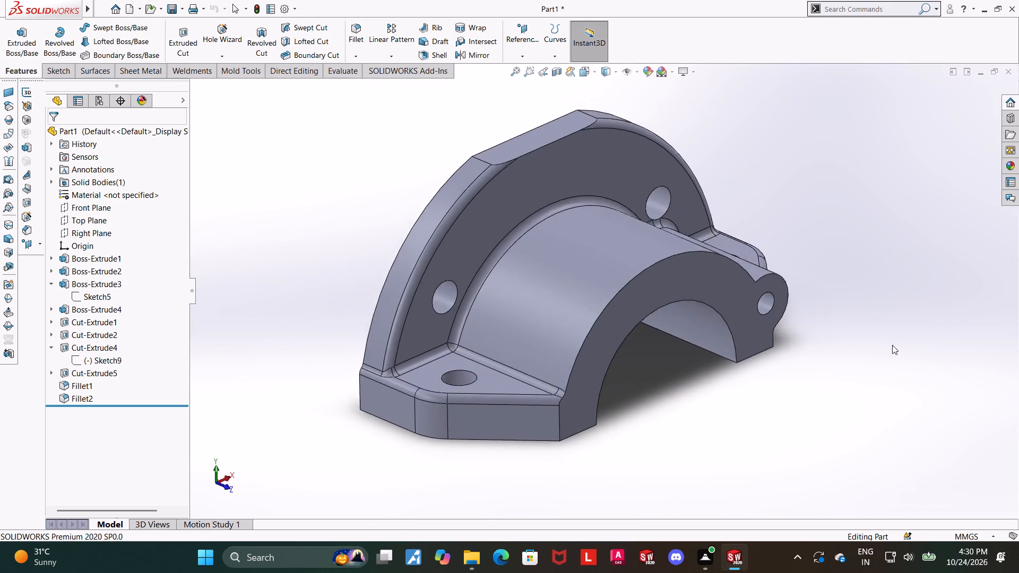
{"action": "scroll", "coordinate": [814, 340], "scroll_direction": "down", "scroll_amount": 1}
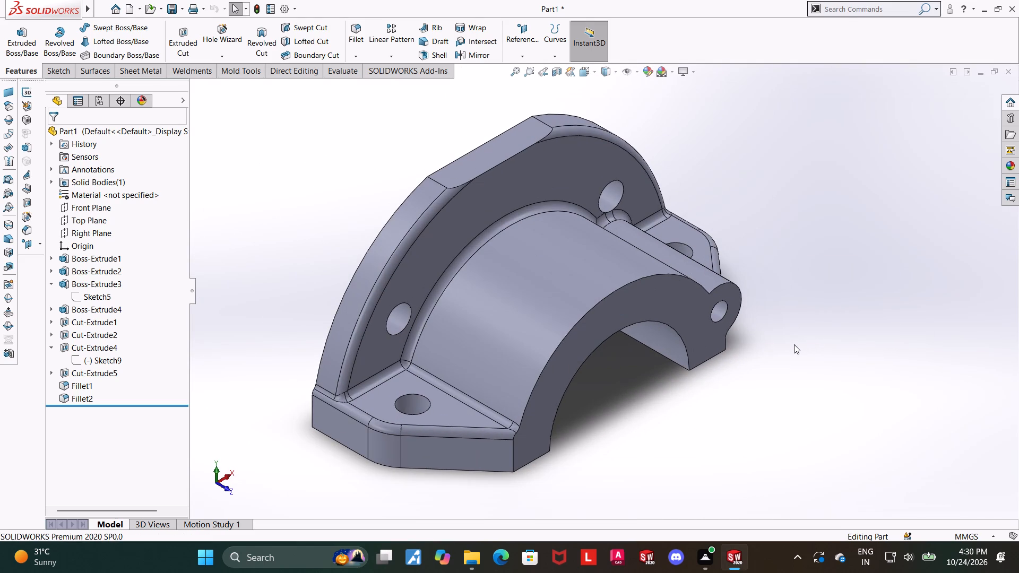
{"action": "scroll", "coordinate": [794, 344], "scroll_direction": "up", "scroll_amount": 1}
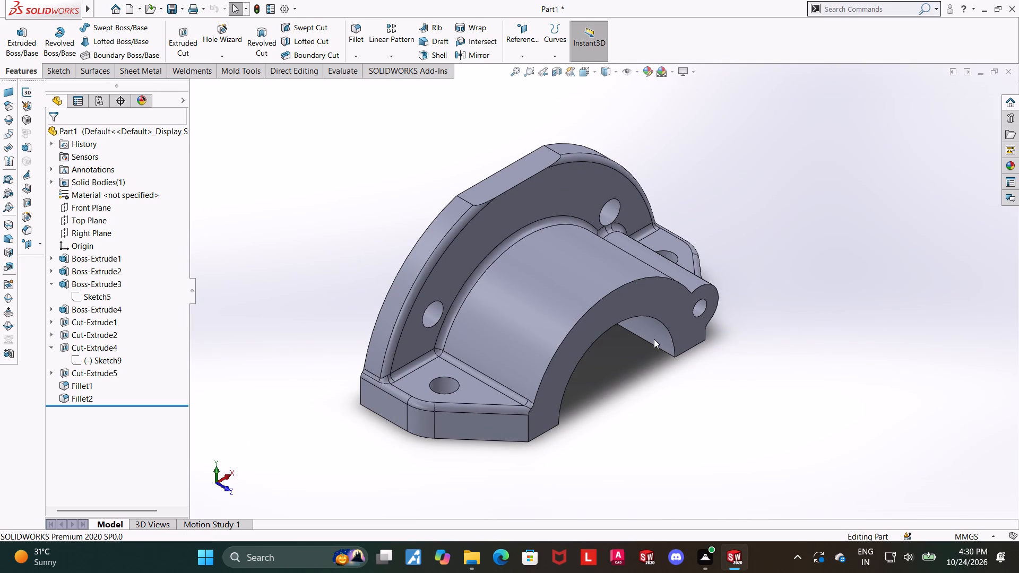
{"action": "scroll", "coordinate": [654, 339], "scroll_direction": "down", "scroll_amount": 1}
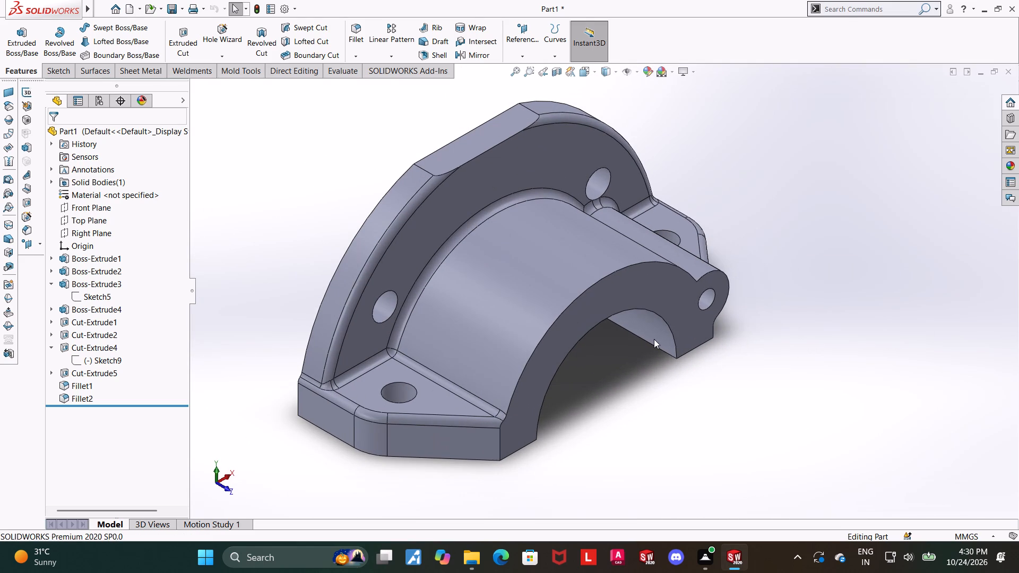
{"action": "scroll", "coordinate": [654, 339], "scroll_direction": "up", "scroll_amount": 1}
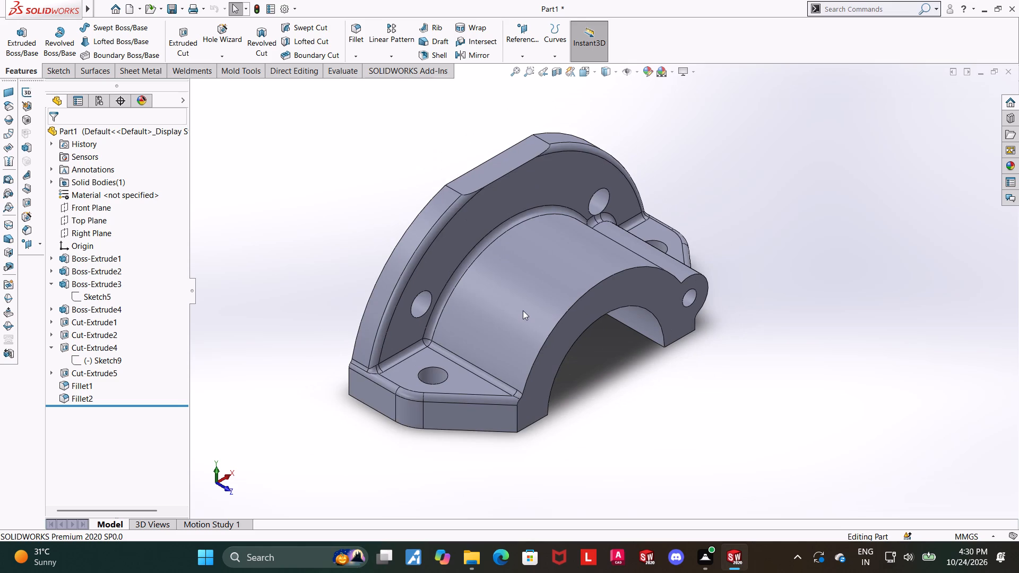
{"action": "left_click", "coordinate": [719, 392]}
{"action": "scroll", "coordinate": [719, 392], "scroll_direction": "up", "scroll_amount": 1}
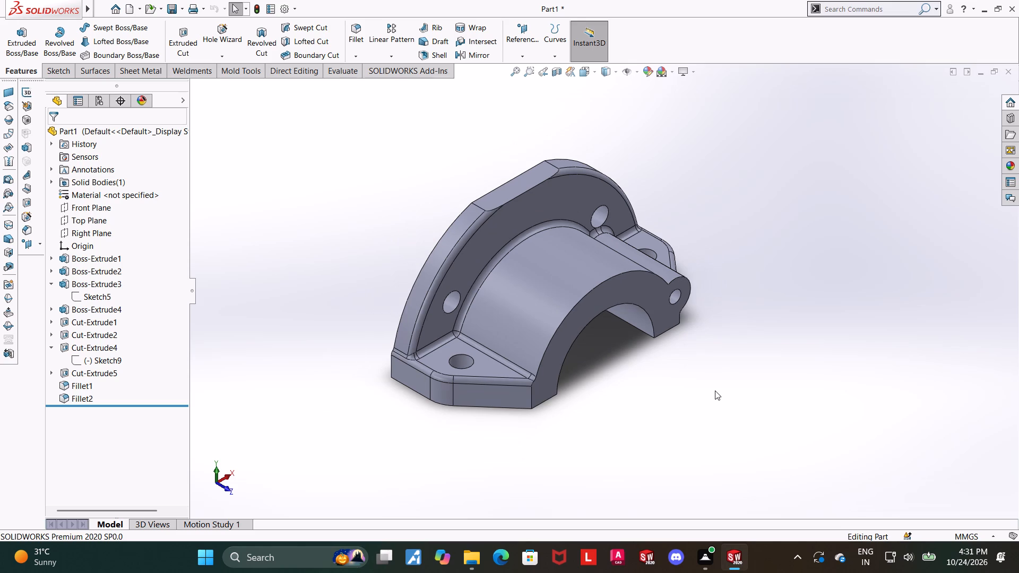
{"action": "scroll", "coordinate": [605, 272], "scroll_direction": "down", "scroll_amount": 1}
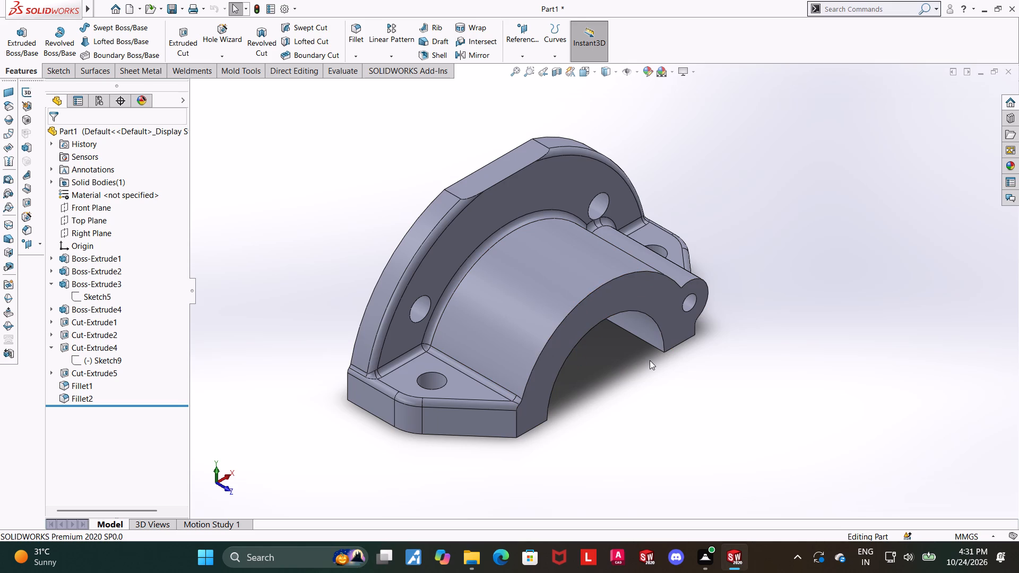
{"action": "scroll", "coordinate": [650, 360], "scroll_direction": "up", "scroll_amount": 1}
{"action": "scroll", "coordinate": [636, 222], "scroll_direction": "down", "scroll_amount": 1}
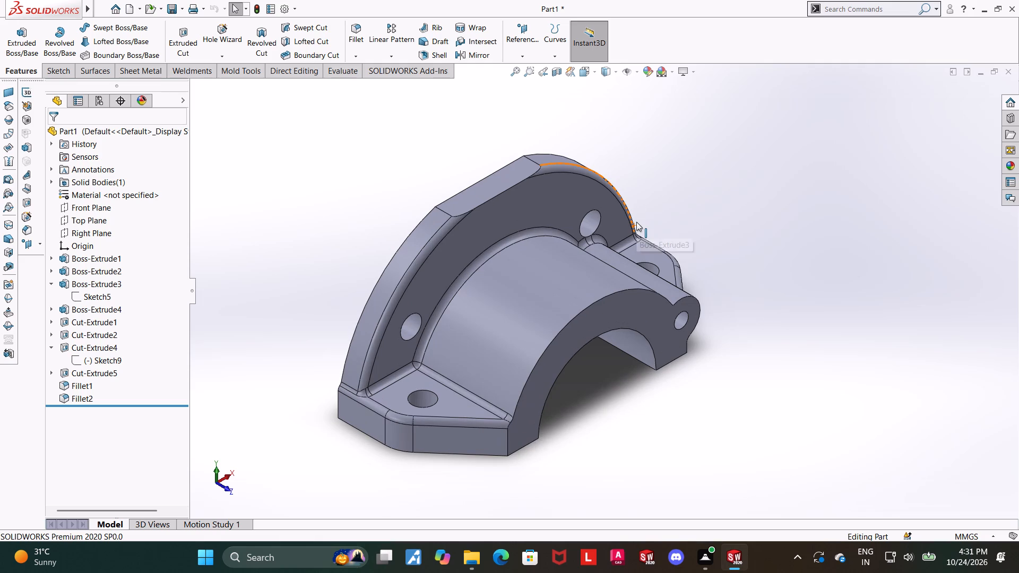
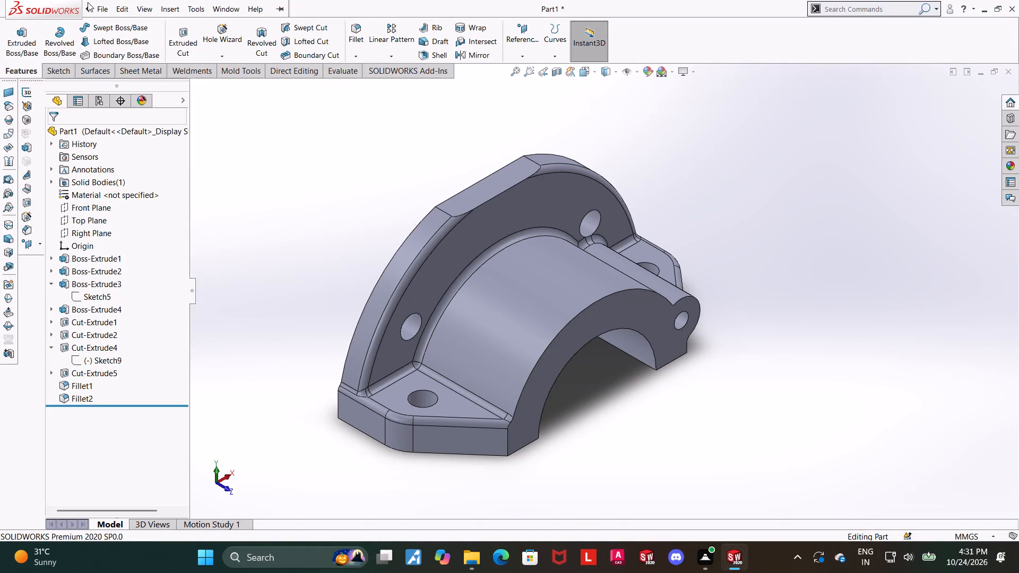
Save the part in the Downloads folder as a SOLIDWORKS part named "gusseted semi cylindircal saddle".
{"action": "left_click", "coordinate": [127, 149]}
{"action": "type", "text": "gusse"}
{"action": "type", "text": "ted semi s"}
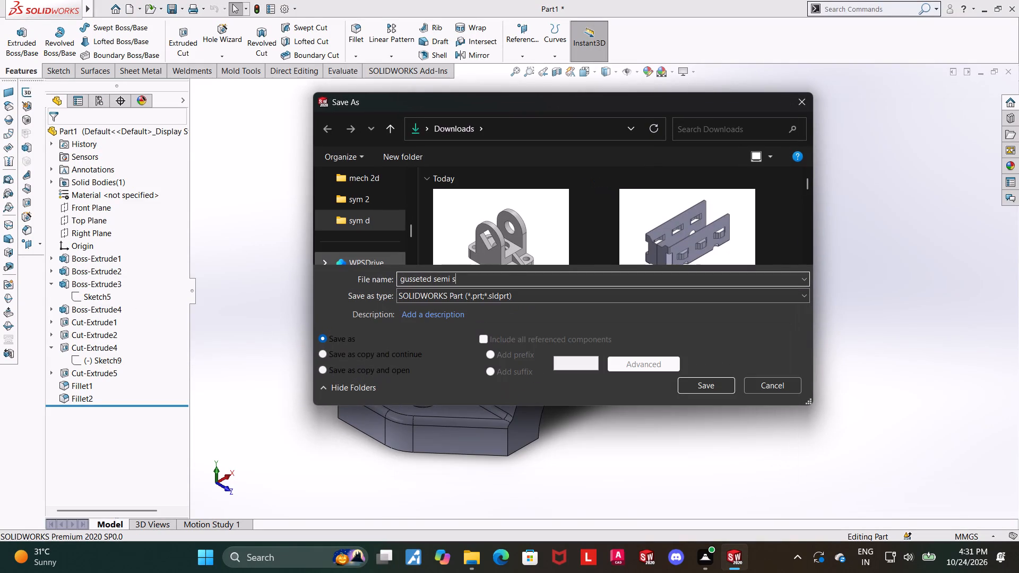
{"action": "key", "text": "BackSpace"}
{"action": "type", "text": "cylindircal saddle"}
{"action": "key", "text": "Return"}
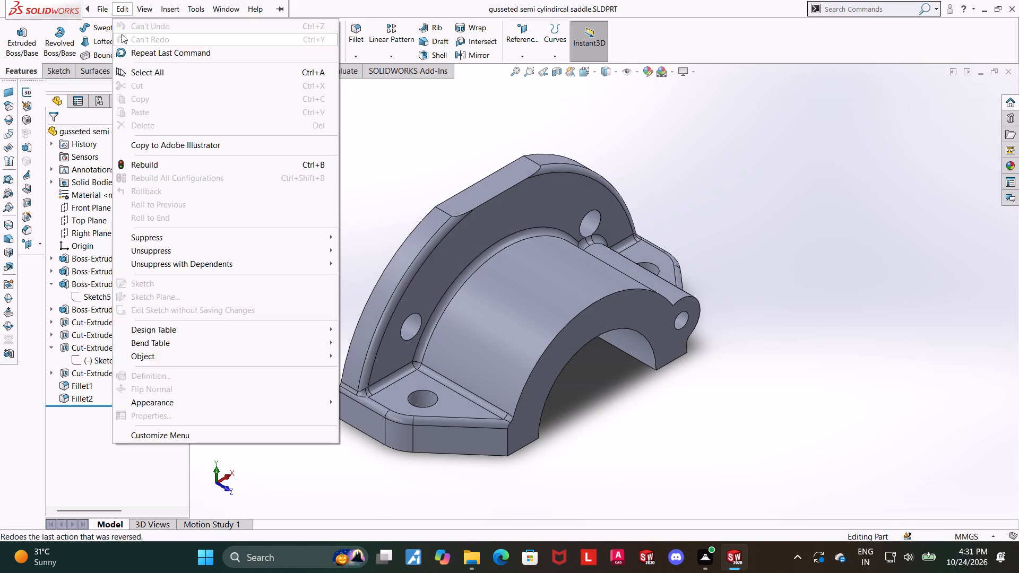
Save a PDF (Adobe Portable Document Format) copy of the part in Downloads under the same file name.
{"action": "left_click", "coordinate": [131, 143]}
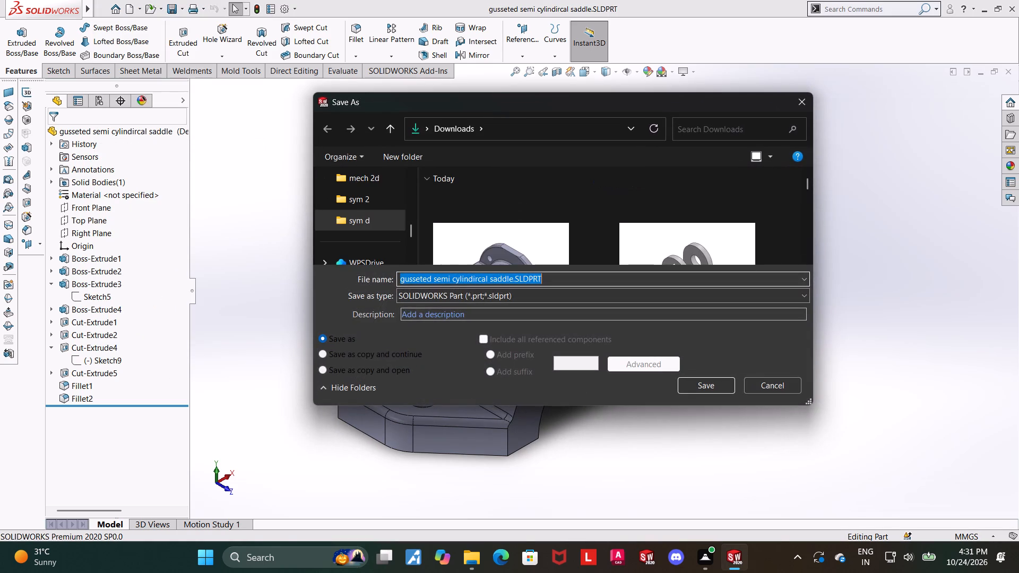
{"action": "left_click", "coordinate": [441, 299]}
{"action": "left_click", "coordinate": [546, 74]}
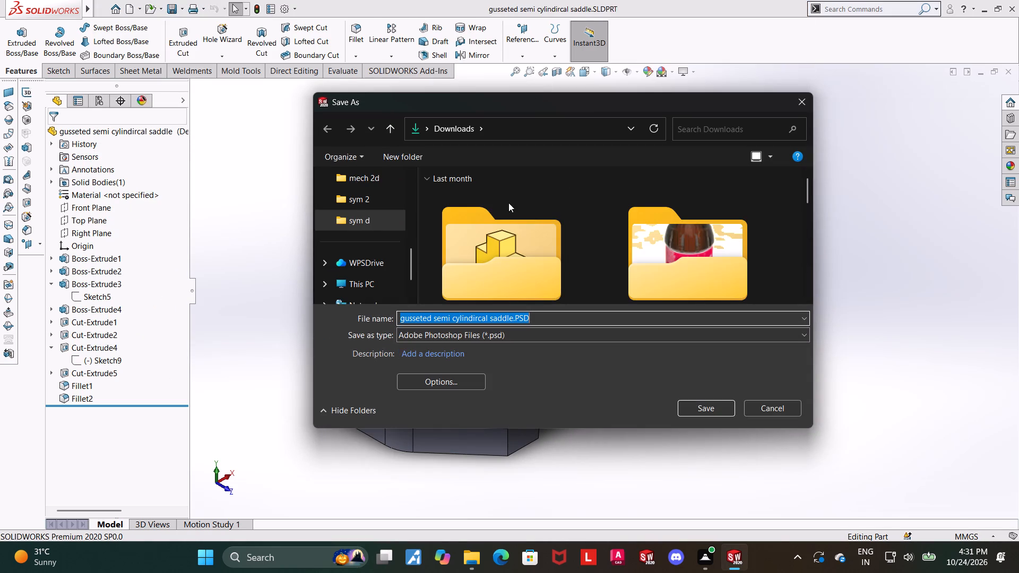
{"action": "left_click", "coordinate": [496, 331]}
{"action": "left_click", "coordinate": [545, 67]}
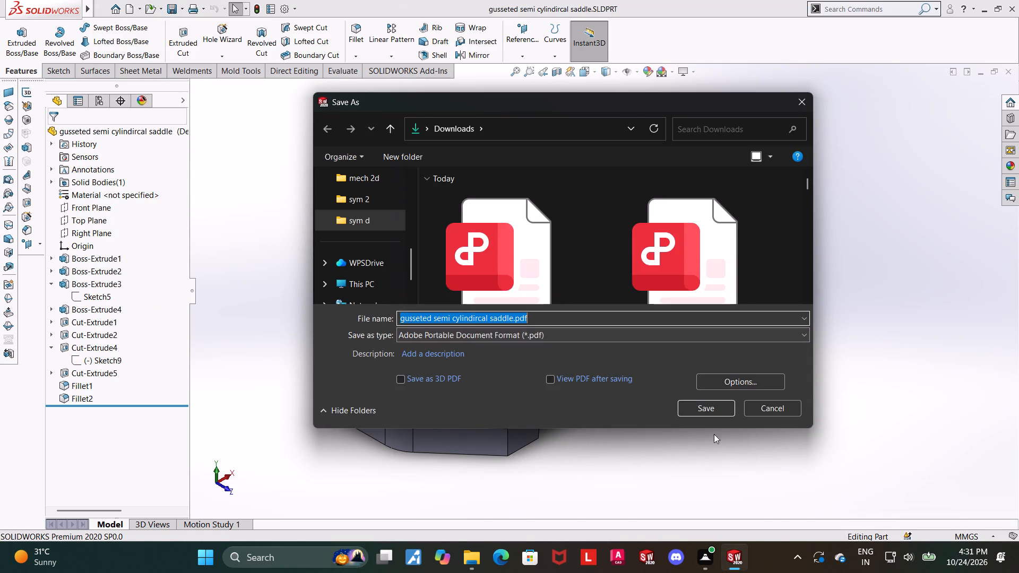
{"action": "left_click", "coordinate": [710, 410]}
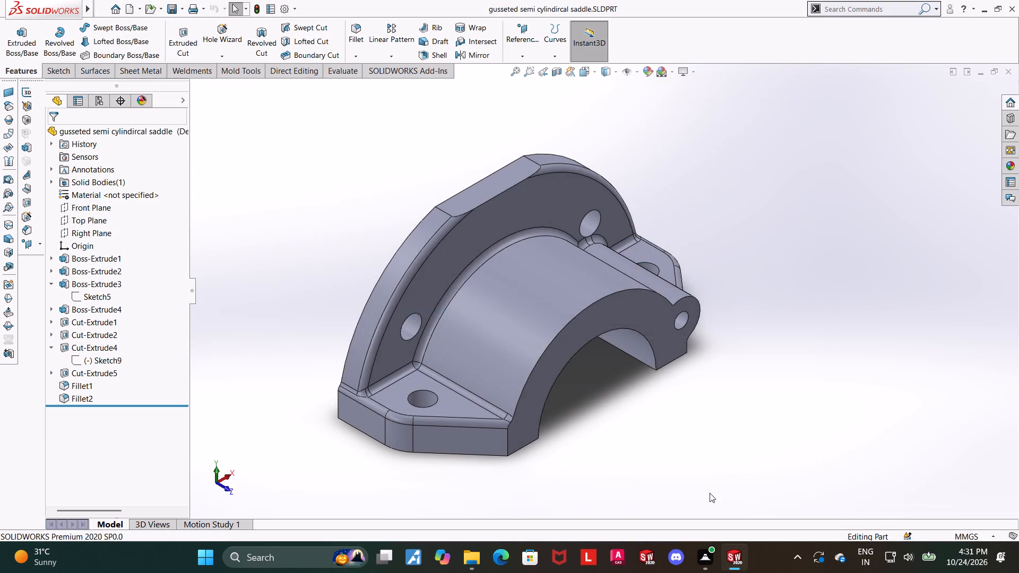